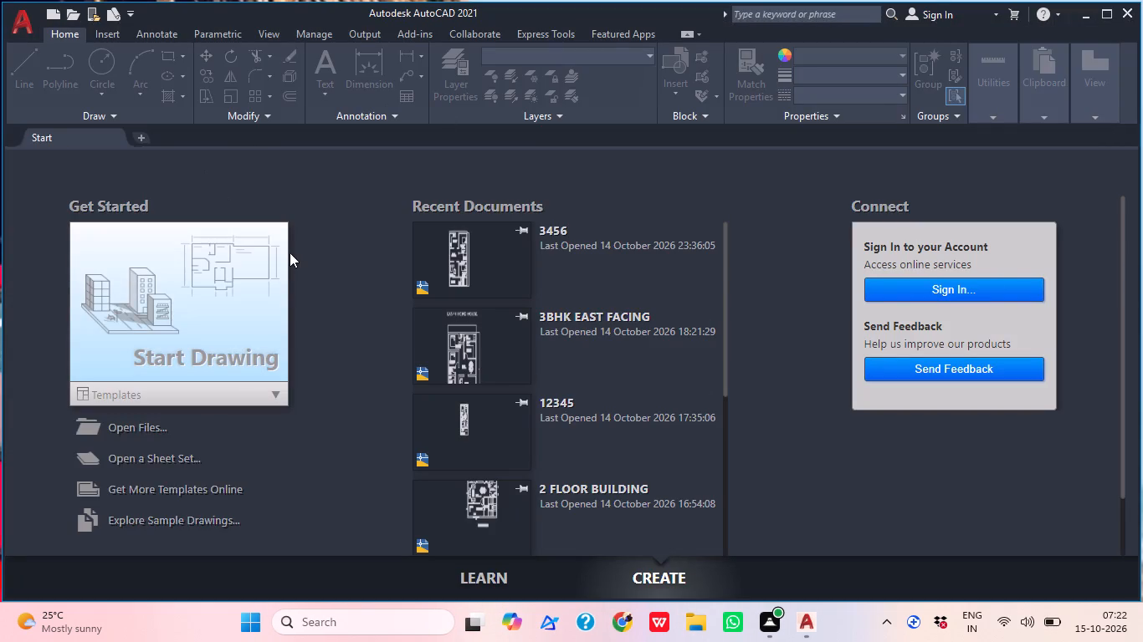
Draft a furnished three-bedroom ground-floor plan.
Start a new blank drawing.
click(289, 252)
click(240, 243)
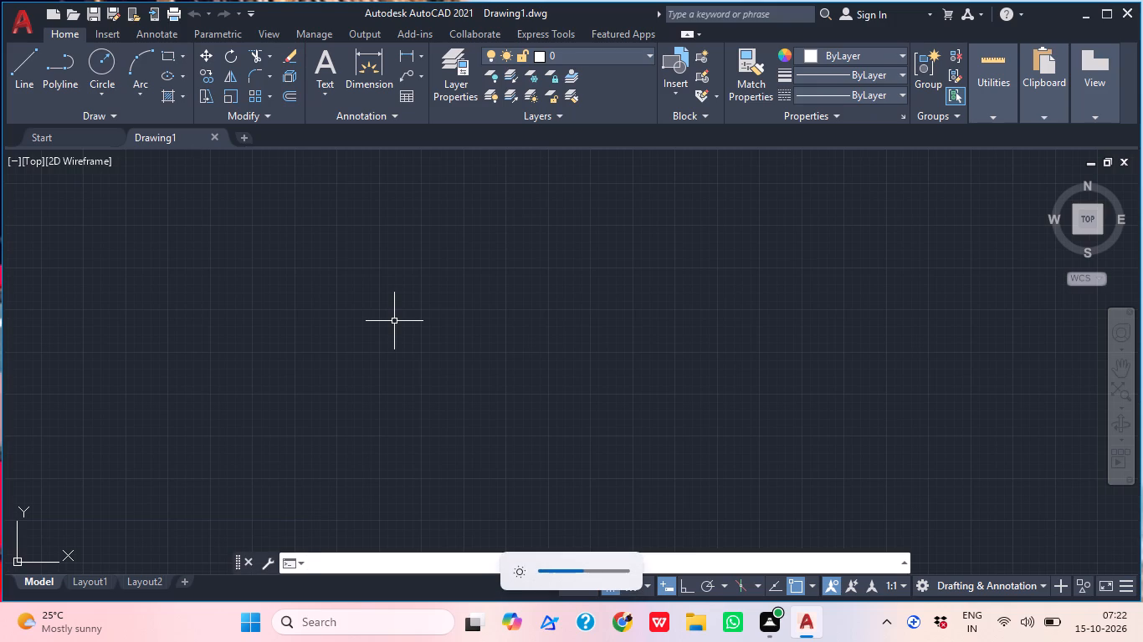
Configure the drawing units to Engineering length with 0'-0" precision and an insertion scale of Inches.
text(UN)
key(Return)
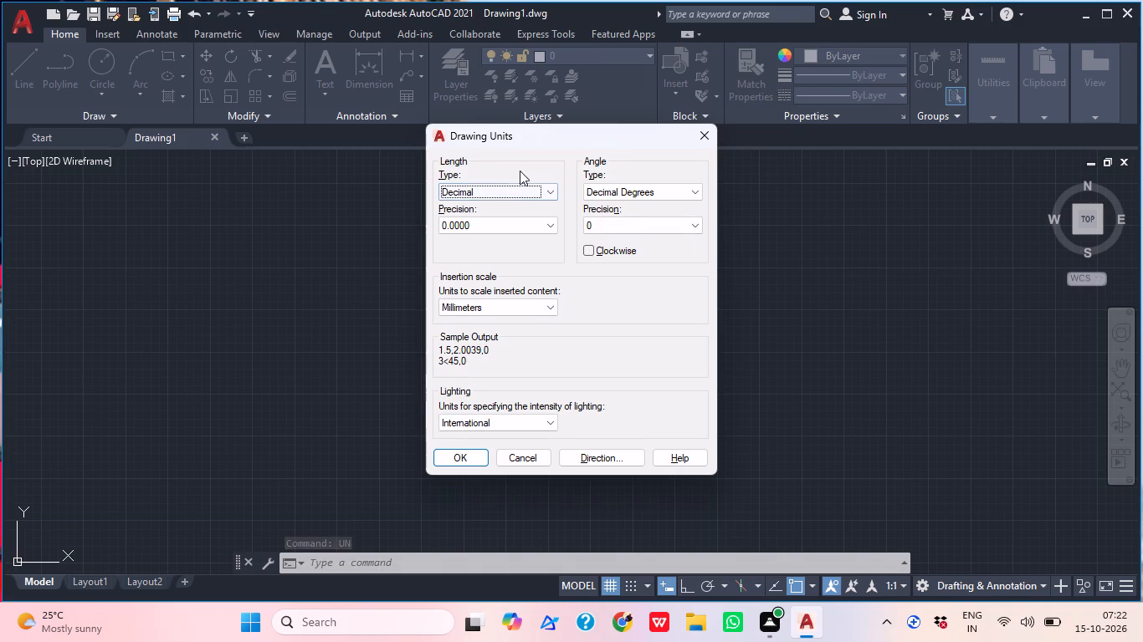
click(522, 196)
click(507, 226)
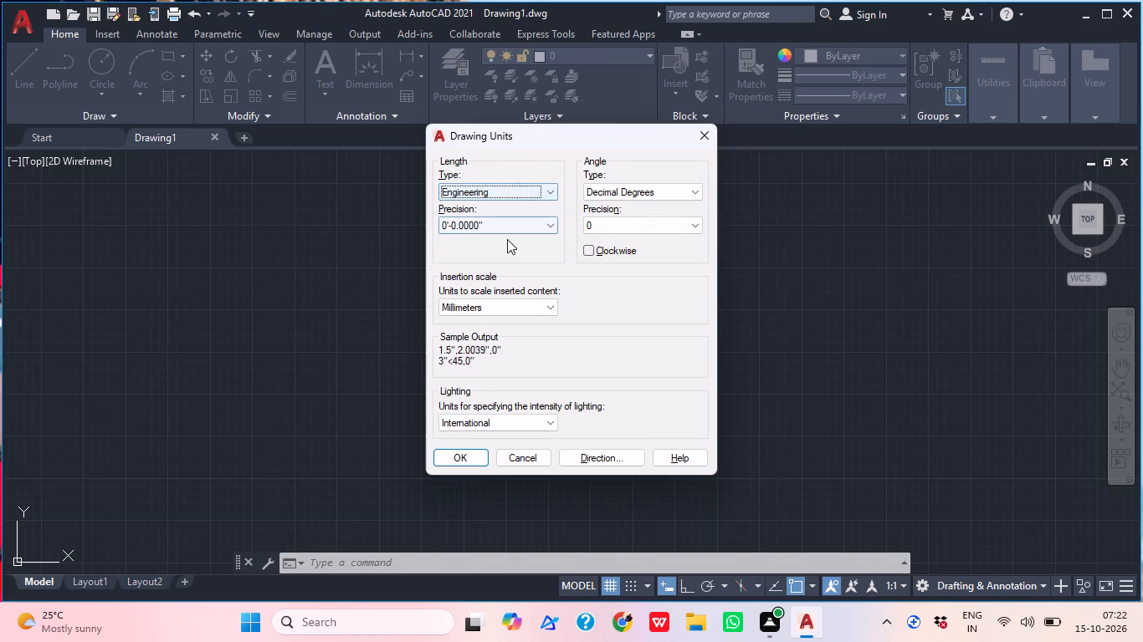
click(507, 223)
click(489, 238)
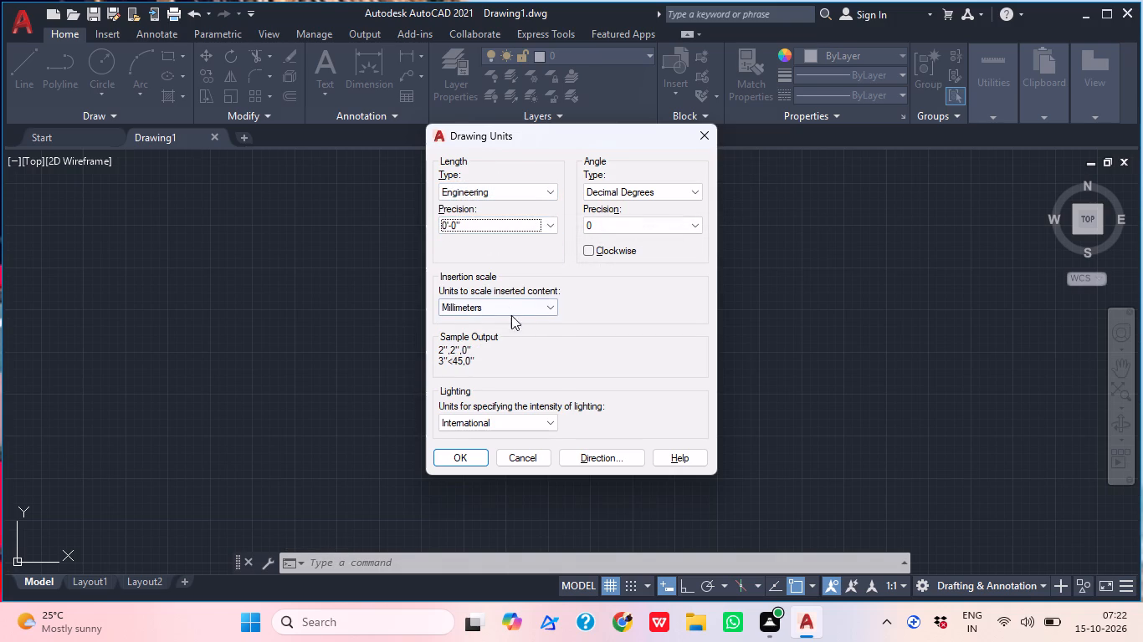
click(505, 303)
click(505, 329)
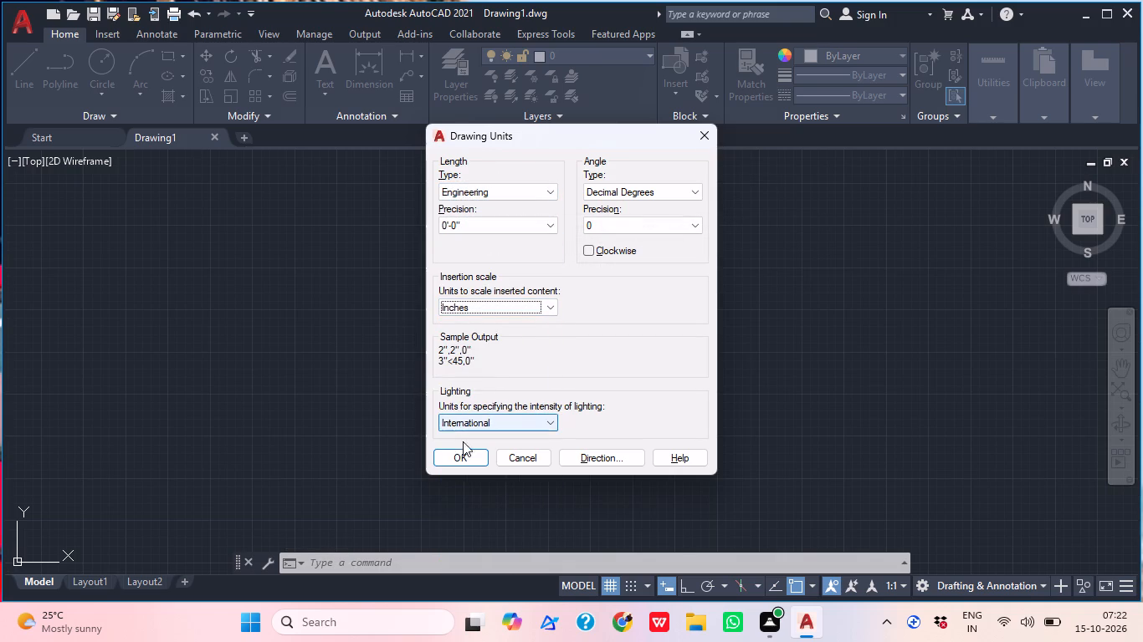
click(470, 458)
Modify the ISO-25 dimension style to Engineering primary units with 0'-0" precision and make it current.
text(D)
key(space)
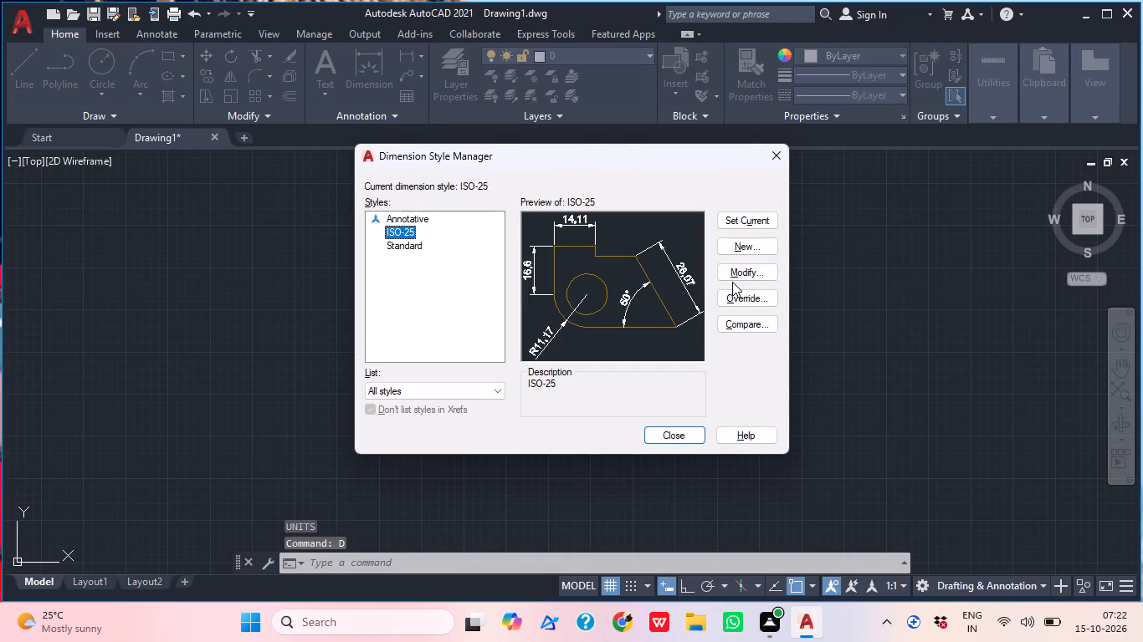
click(732, 282)
click(734, 273)
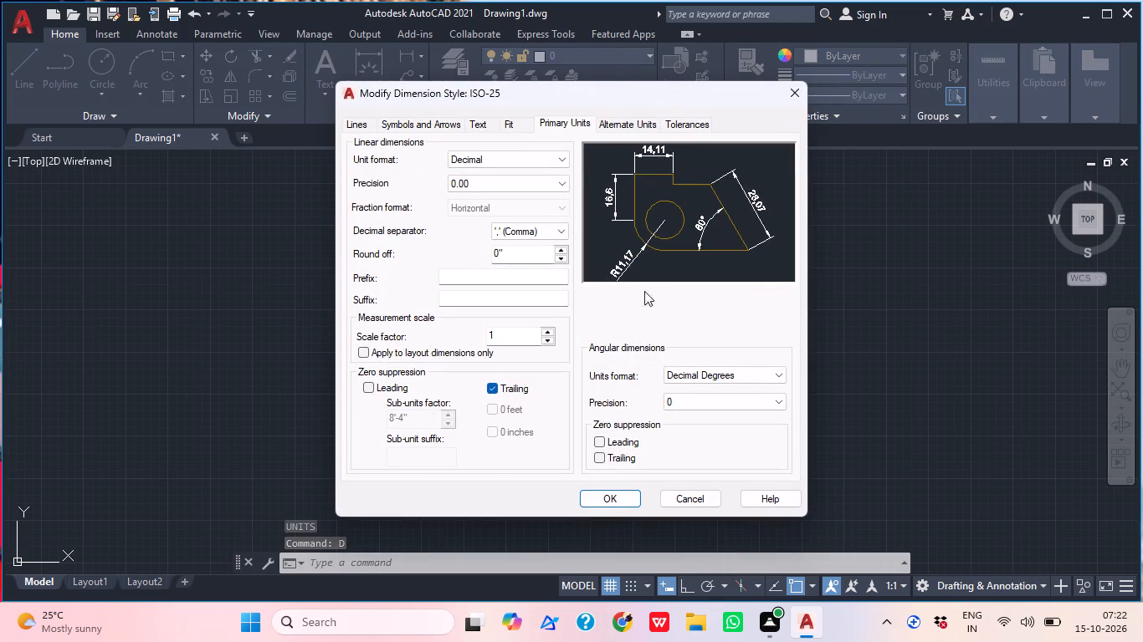
click(482, 158)
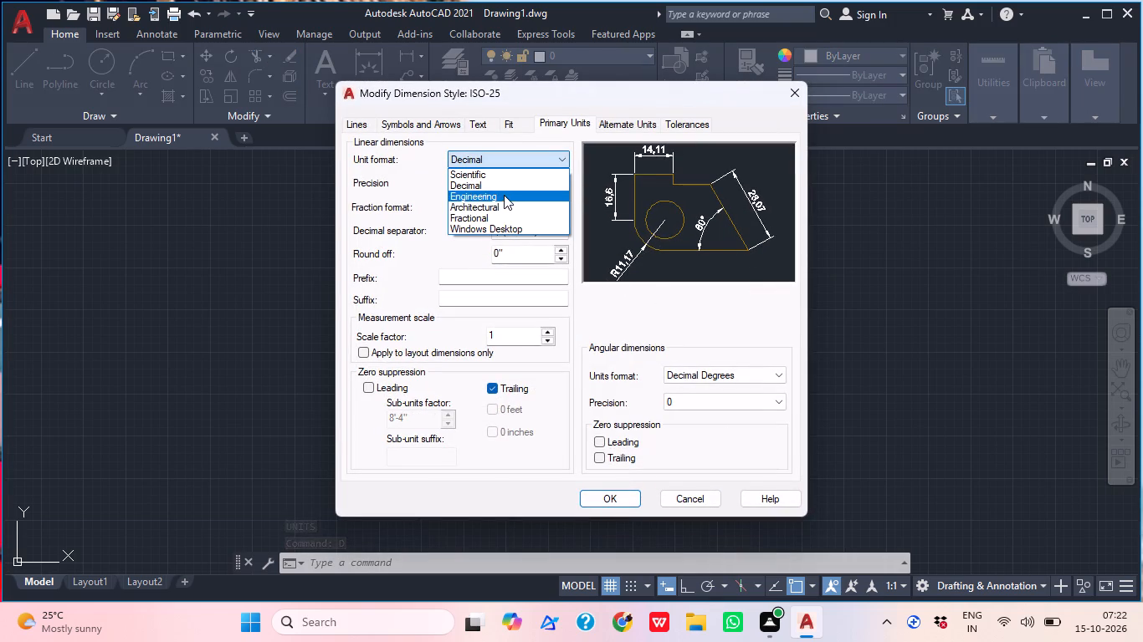
click(504, 195)
click(514, 186)
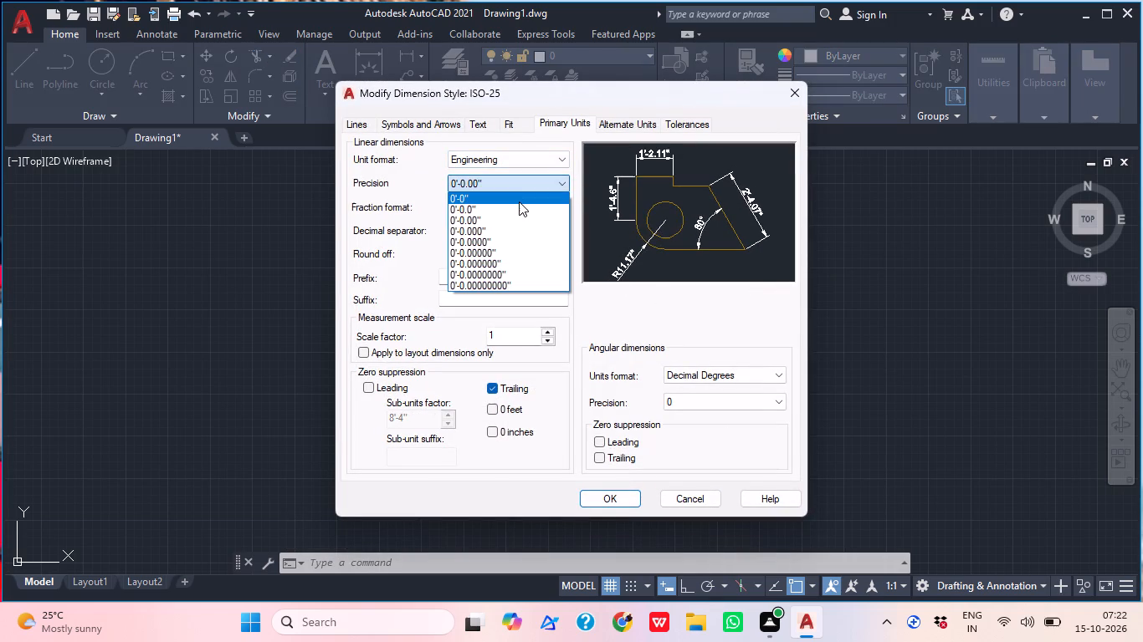
click(519, 201)
click(602, 490)
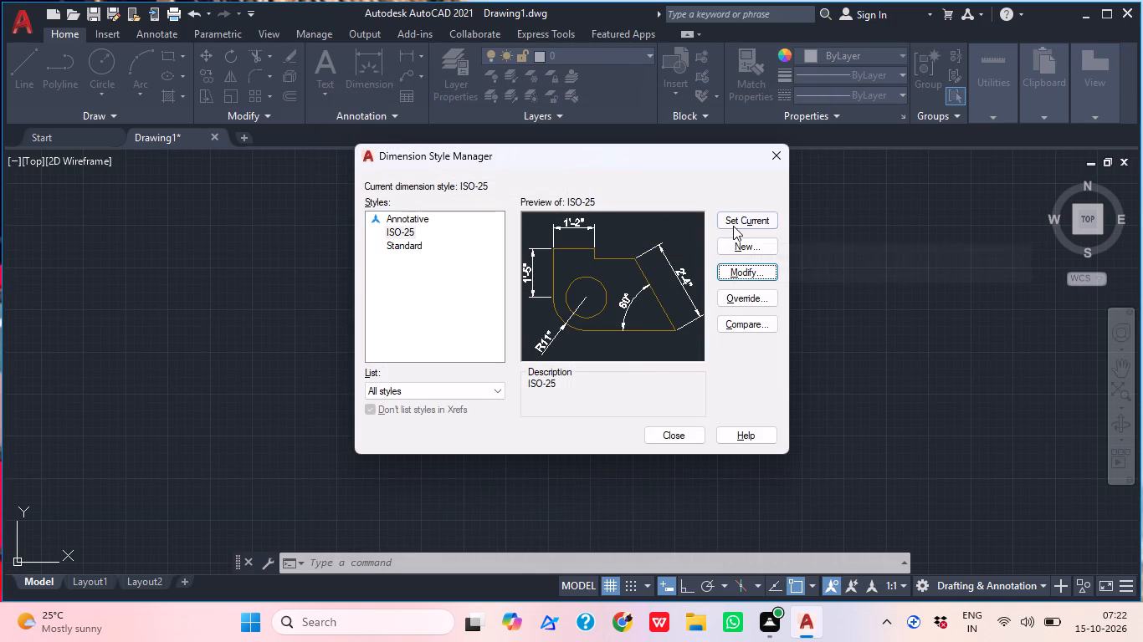
double_click(734, 223)
click(679, 442)
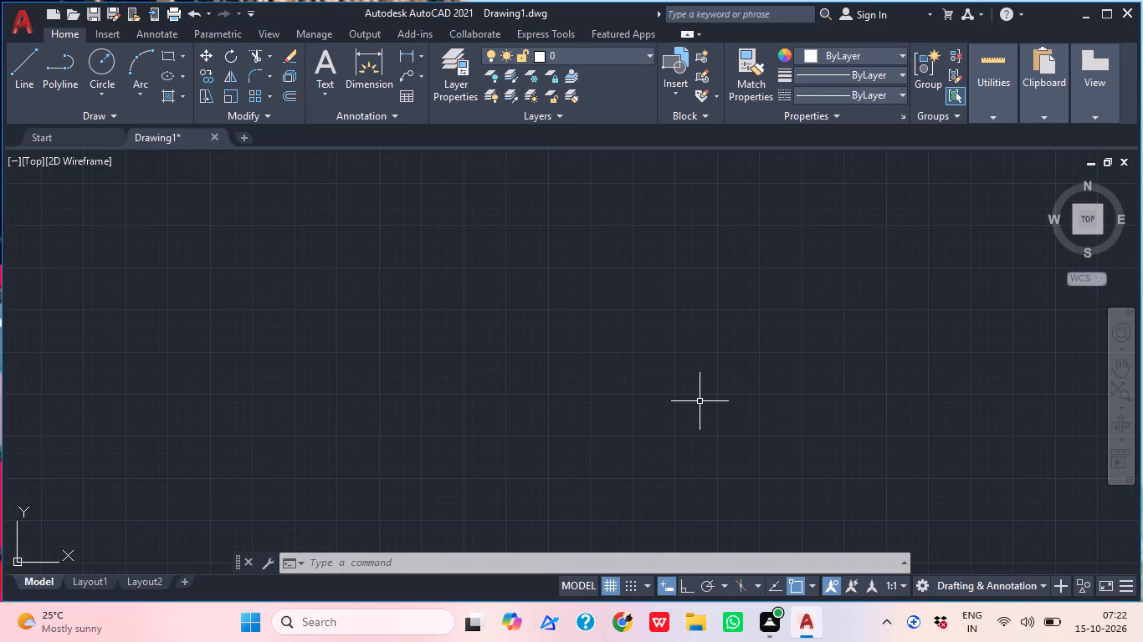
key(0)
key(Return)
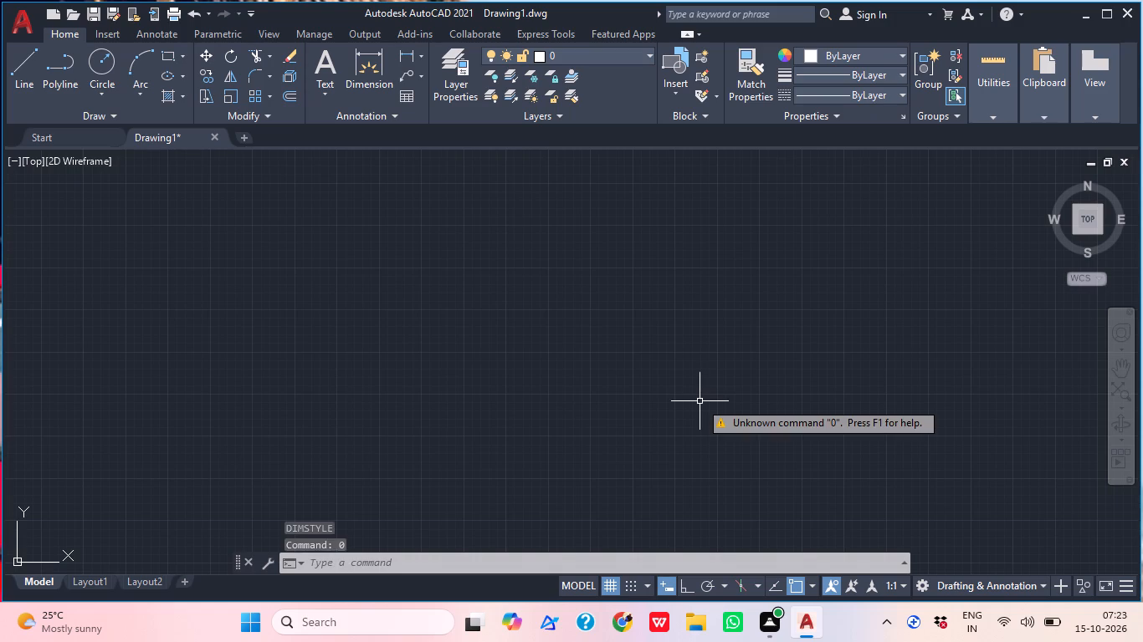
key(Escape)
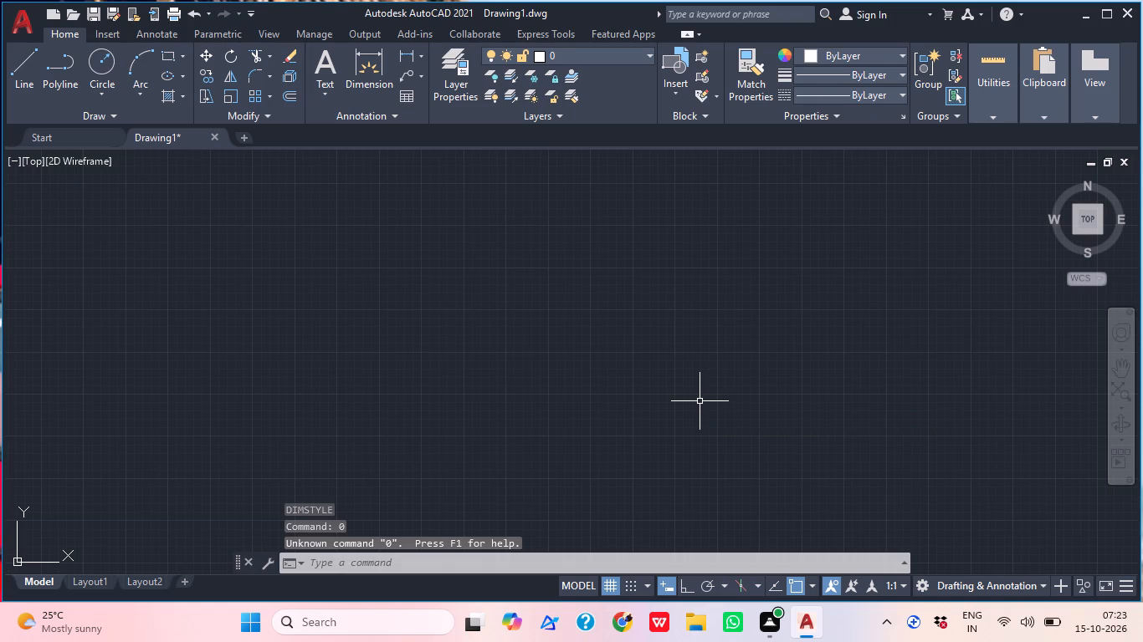
Draw one vertical and one horizontal construction line through a common point with Ortho on.
key(x)
text(L)
key(space)
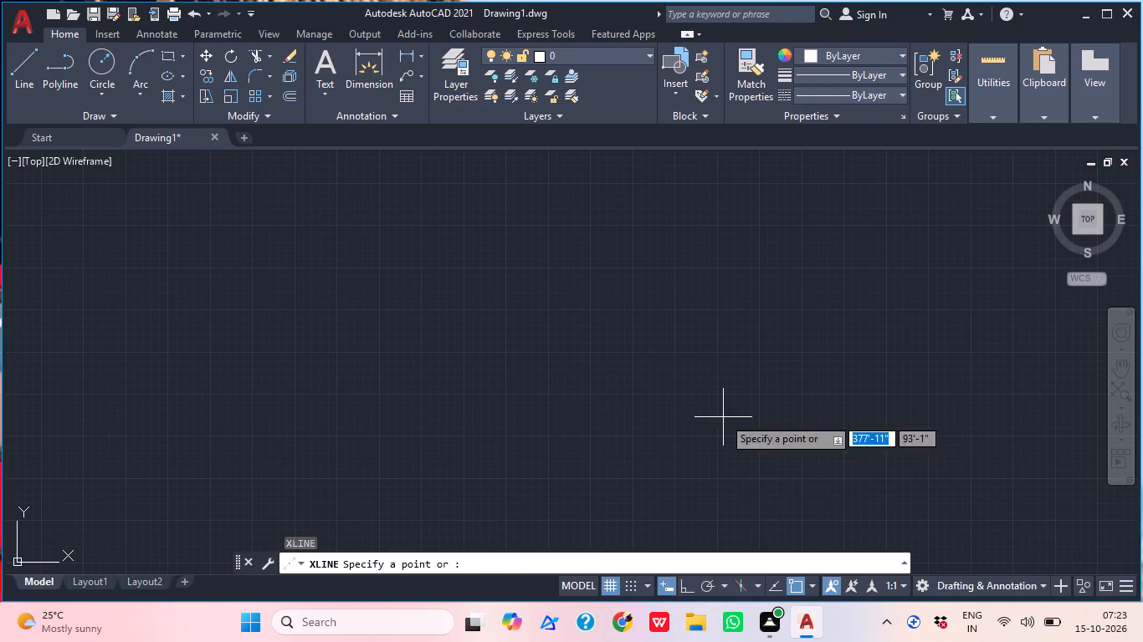
click(693, 586)
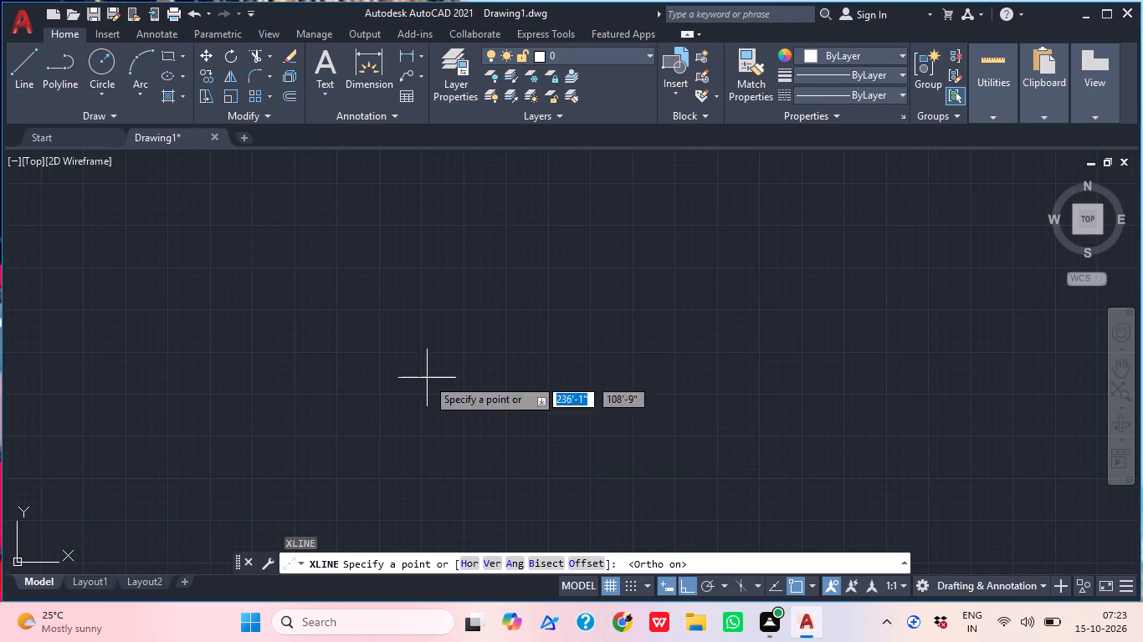
click(367, 242)
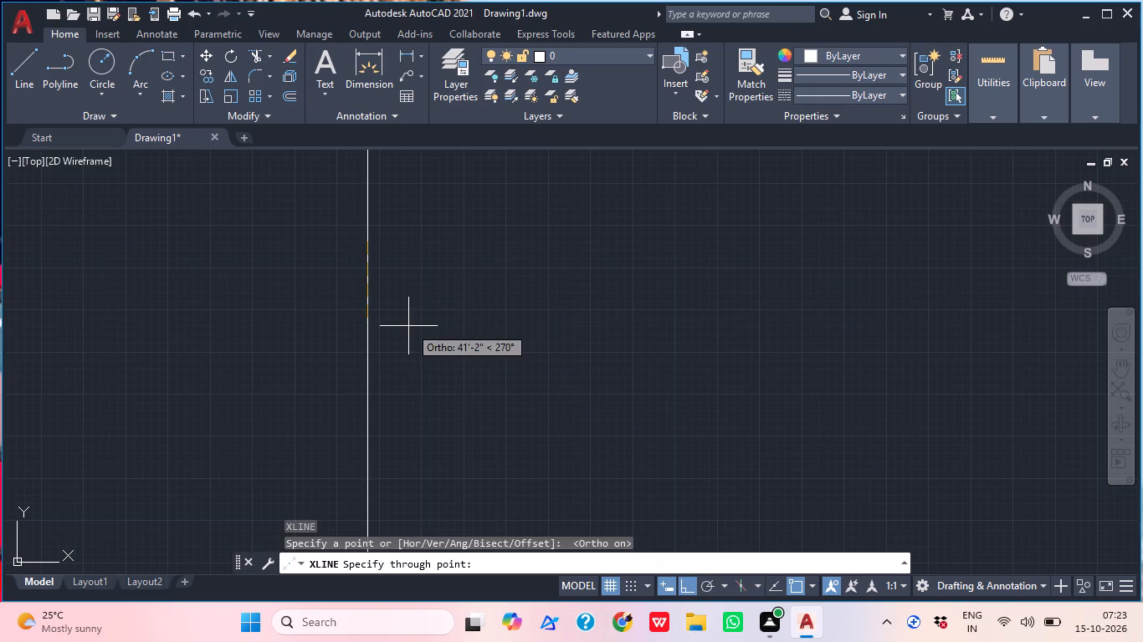
drag(627, 283, 601, 308)
click(381, 339)
middle_drag(409, 346, 538, 436)
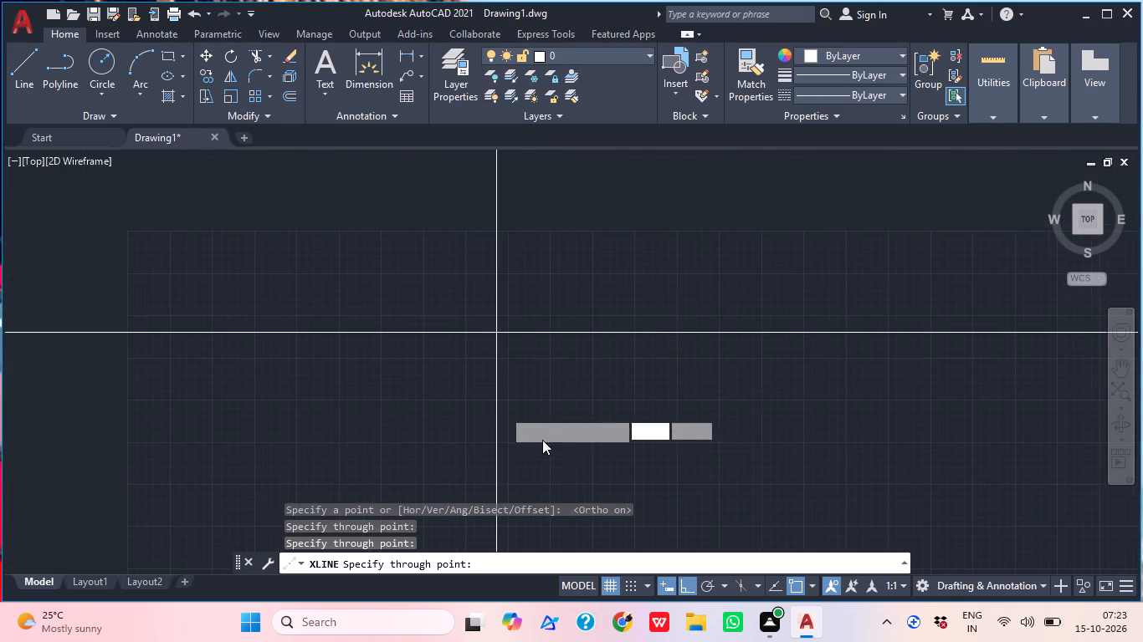
key(grave)
key(t)
text(R)
key(space)
click(404, 354)
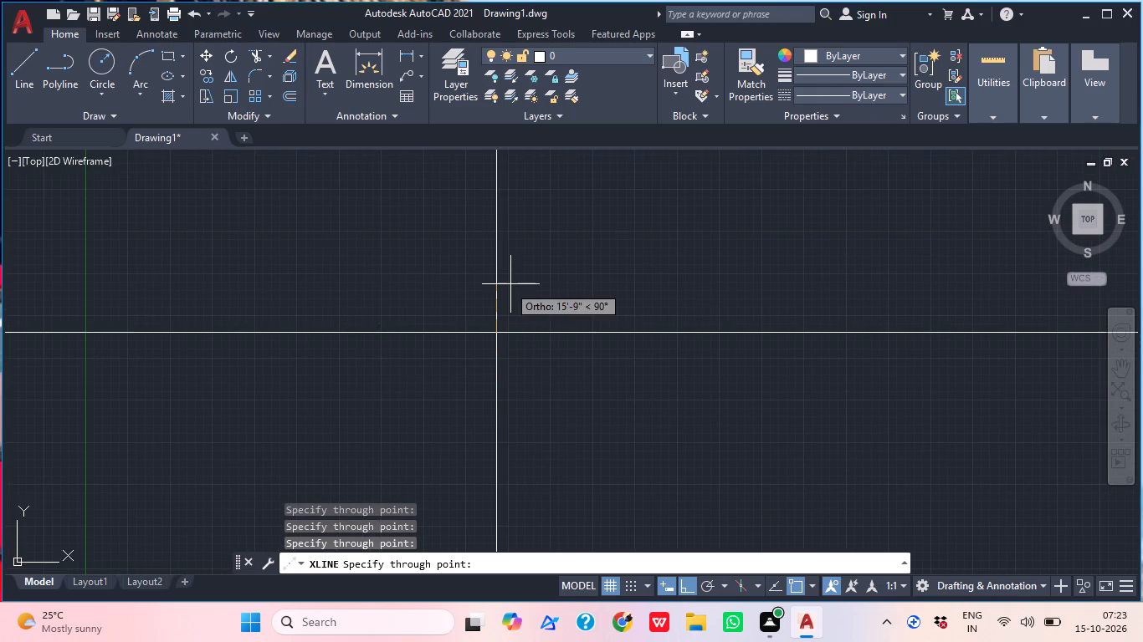
key(Escape)
Trim the construction lines above and to the left of their intersection to leave a top-left corner.
key(t)
text(R)
key(space)
click(506, 284)
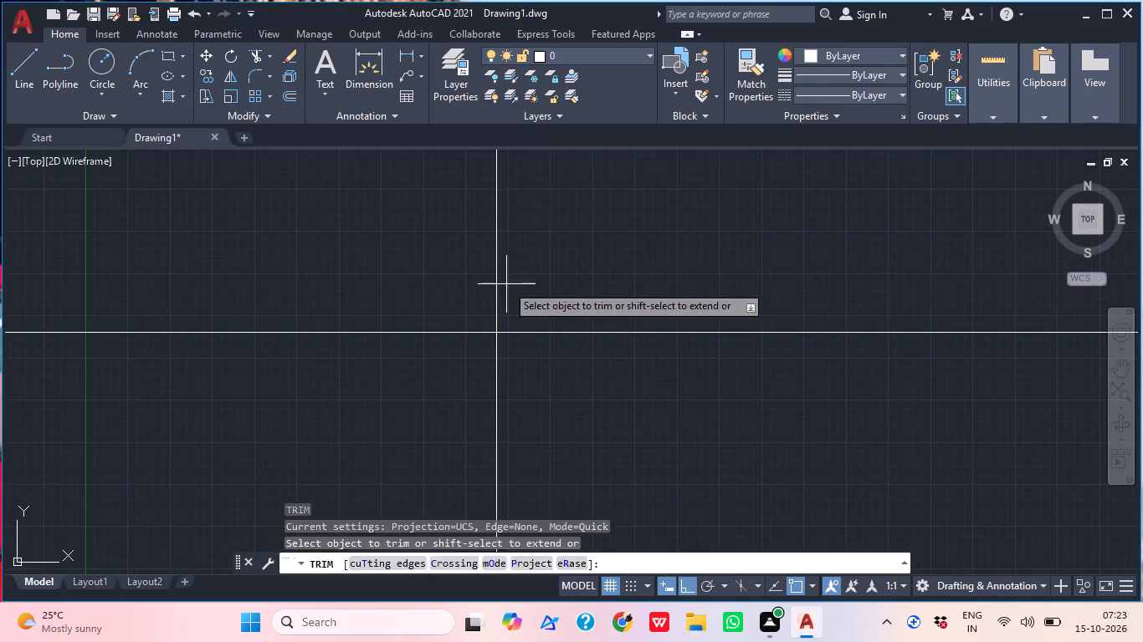
click(415, 354)
key(Escape)
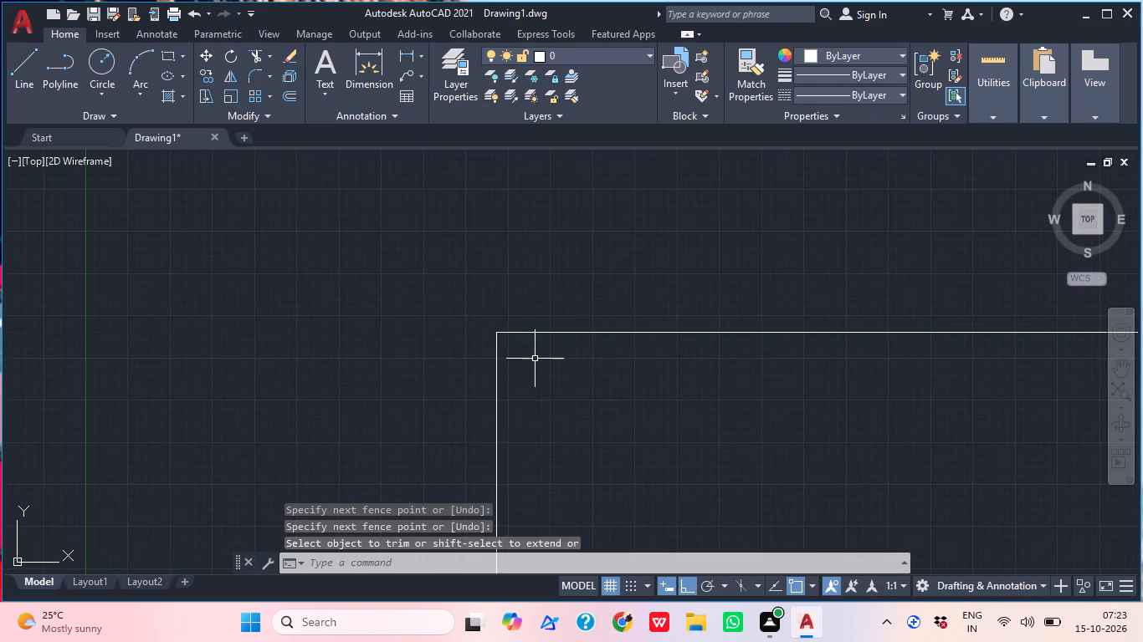
Offset the vertical and horizontal corner lines 4.5" inward to form the outer wall thickness.
text(O)
key(space)
key(4)
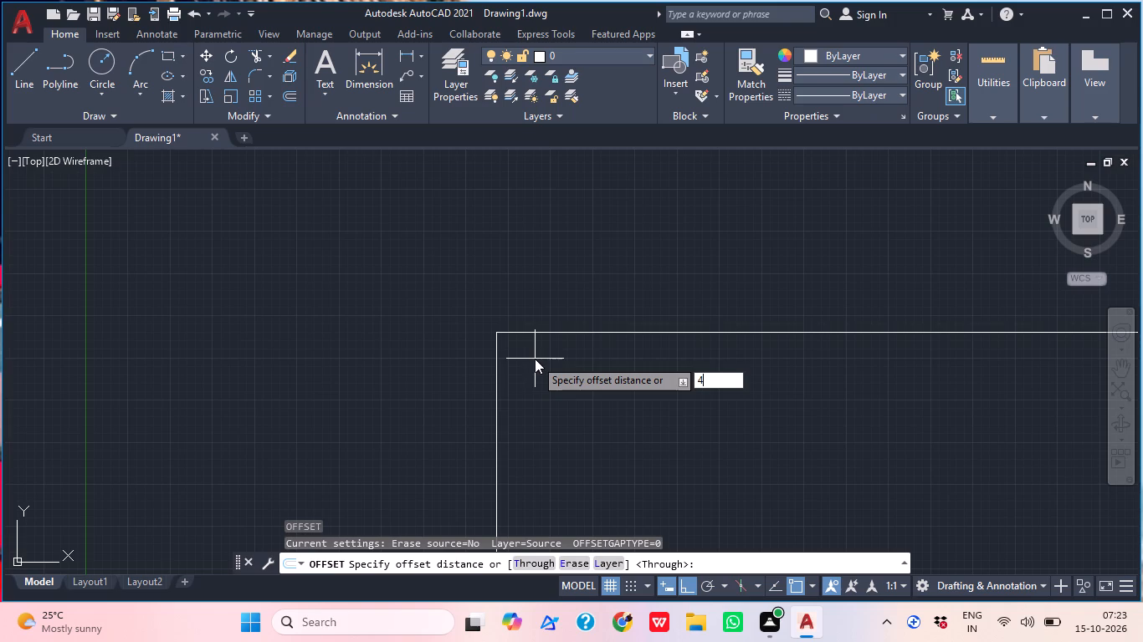
text(.5)
key(apostrophe)
key(BackSpace)
key(shift+quotedbl)
key(Return)
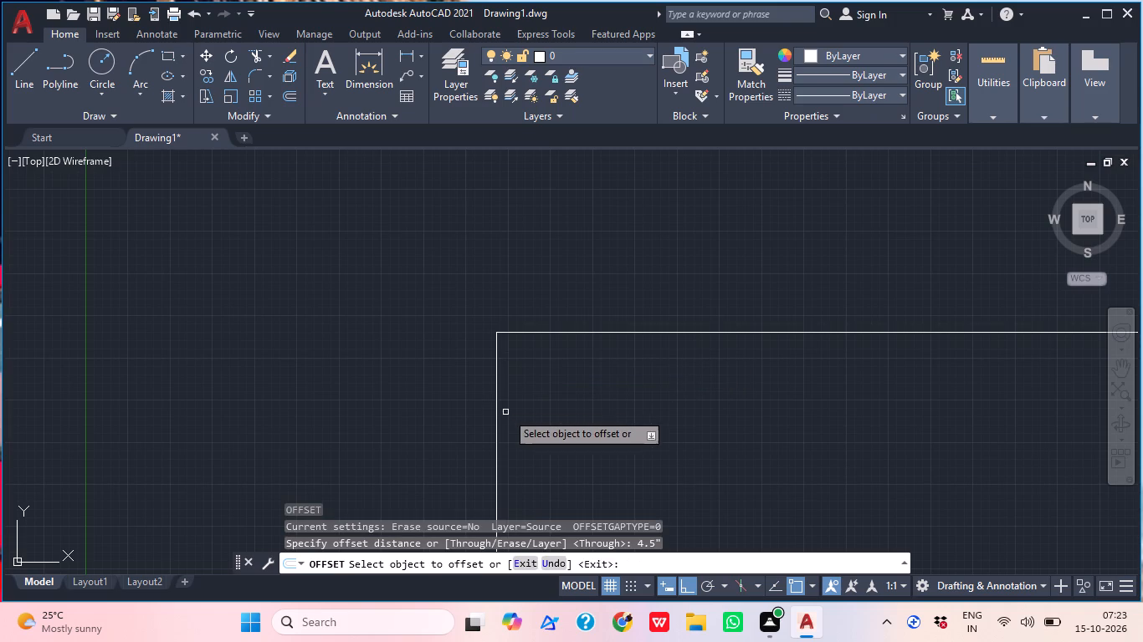
double_click(496, 414)
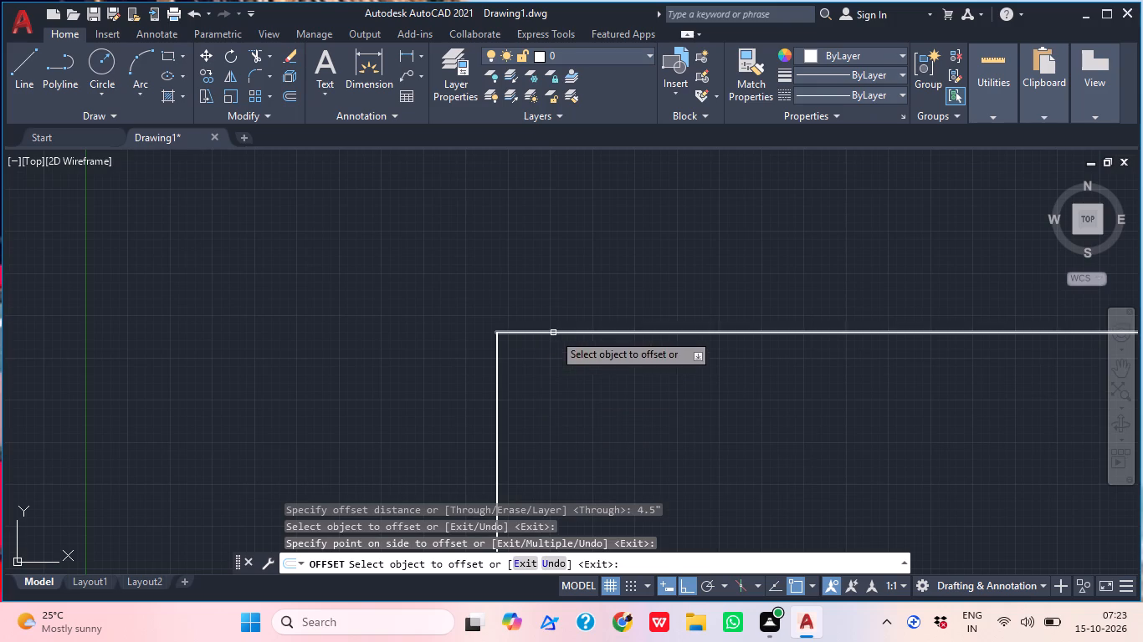
click(553, 333)
click(540, 367)
scroll(487, 336, up, 4)
scroll(606, 295, up, 1)
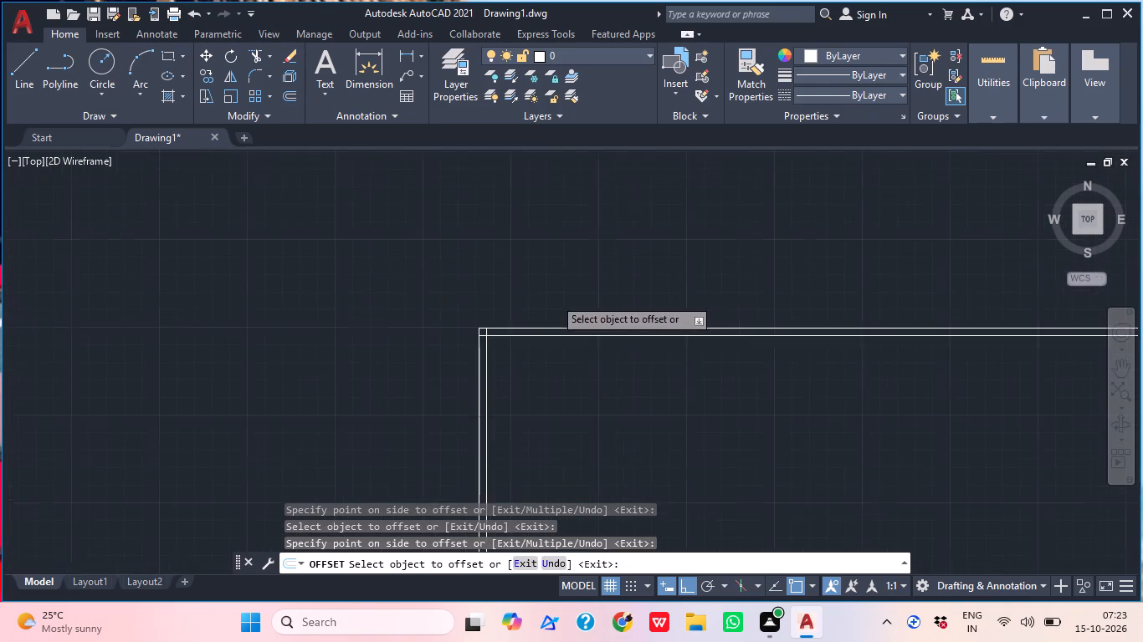
scroll(551, 298, up, 2)
middle_drag(461, 370, 533, 408)
key(Escape)
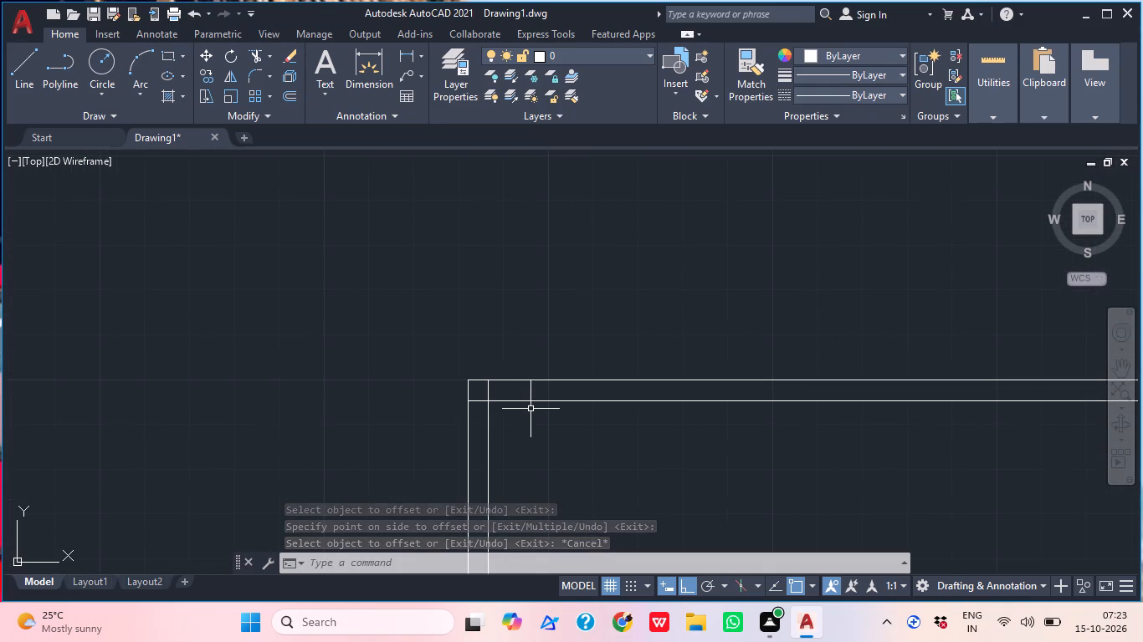
Offset the inner line of the vertical wall 8' to the right to set the first room's width.
key(o)
key(Return)
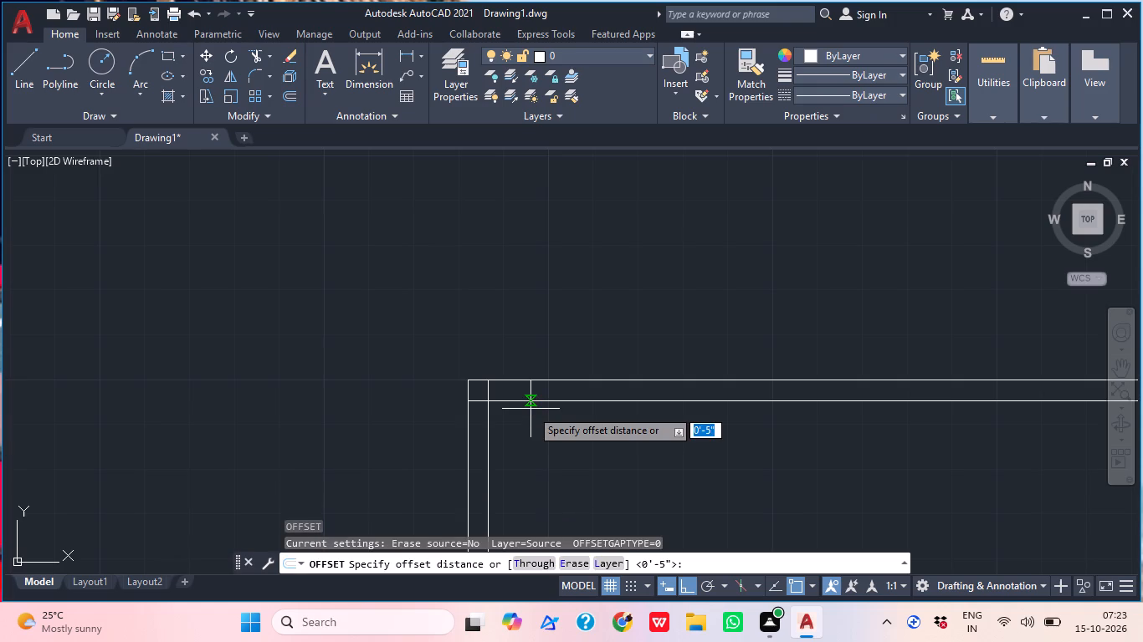
text(8')
key(Return)
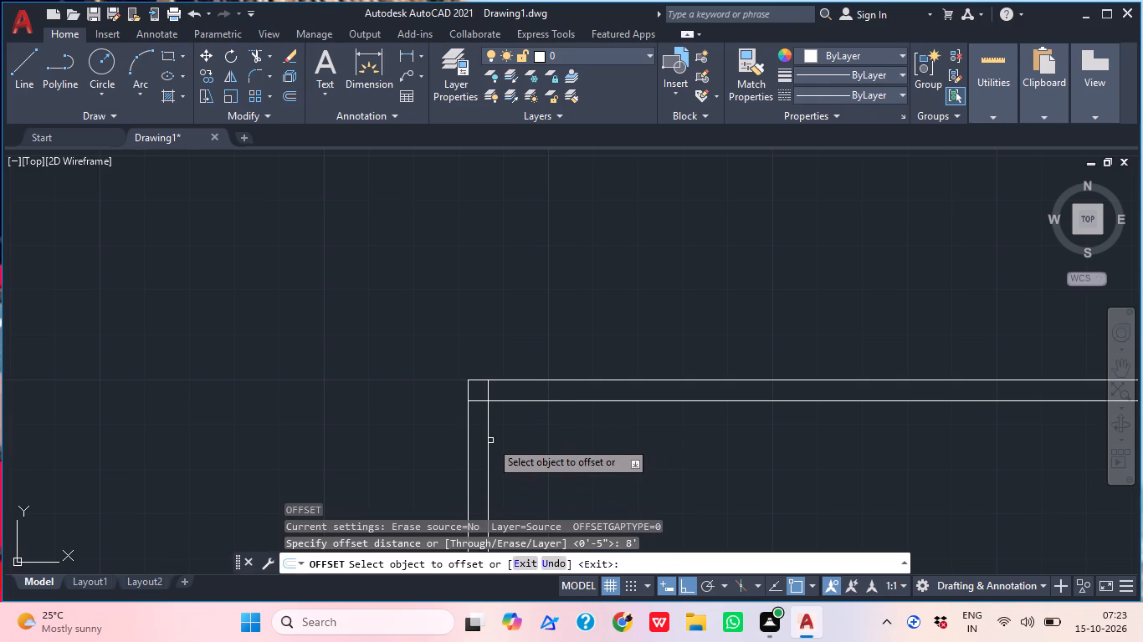
click(488, 441)
click(538, 445)
middle_drag(662, 441, 536, 408)
key(space)
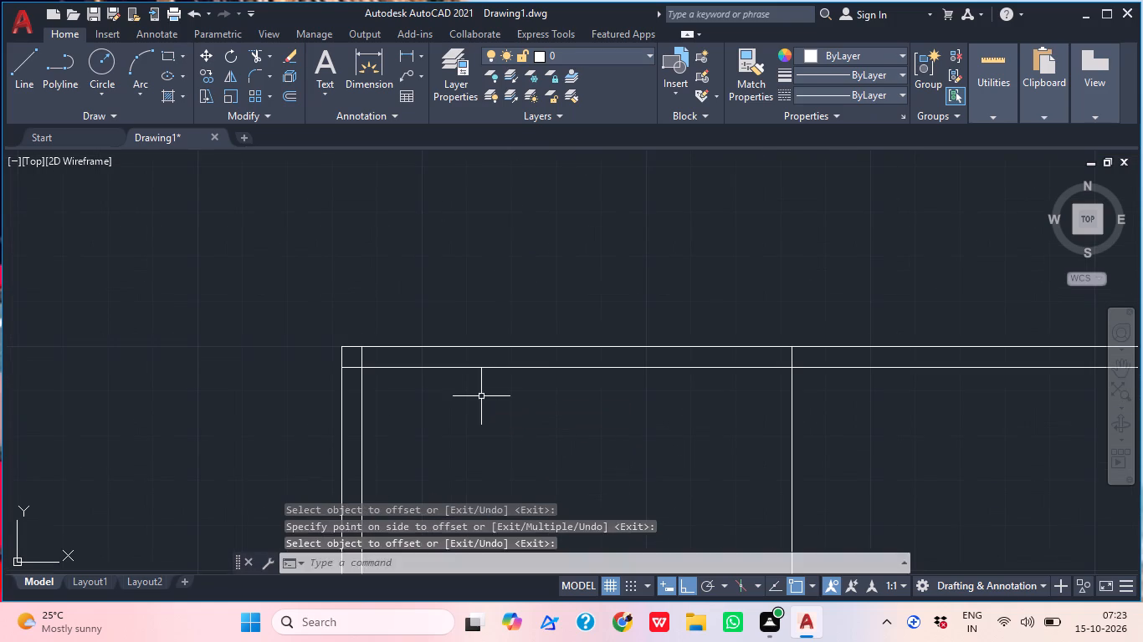
Offset the new vertical line 4.5" to the right to form the partition wall thickness.
key(space)
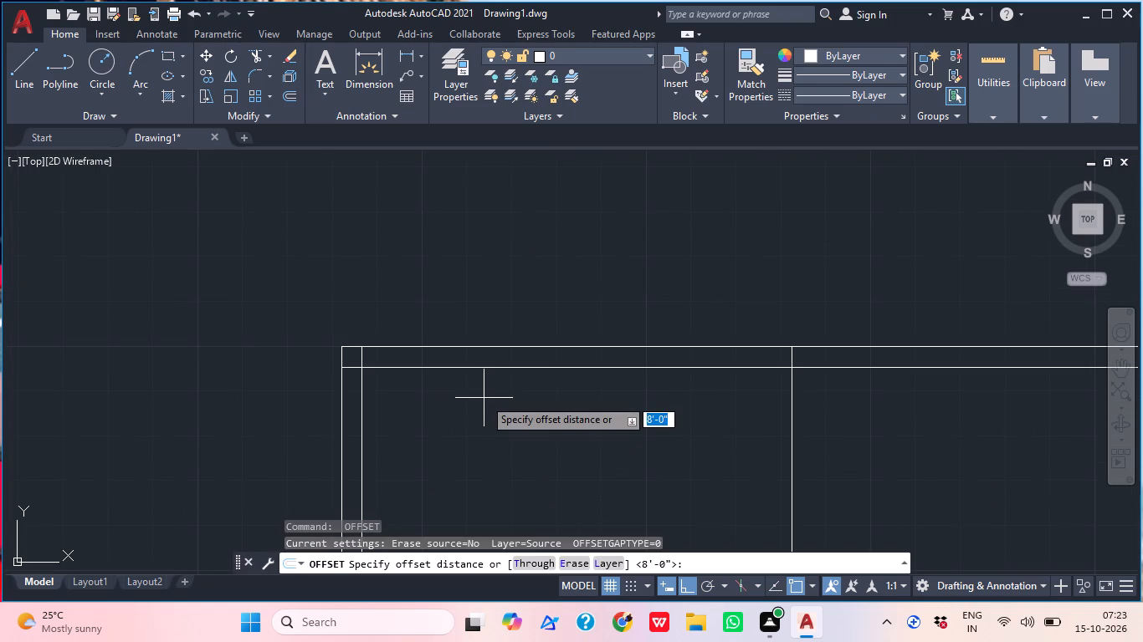
text(4.5)
key(shift+quotedbl)
key(Return)
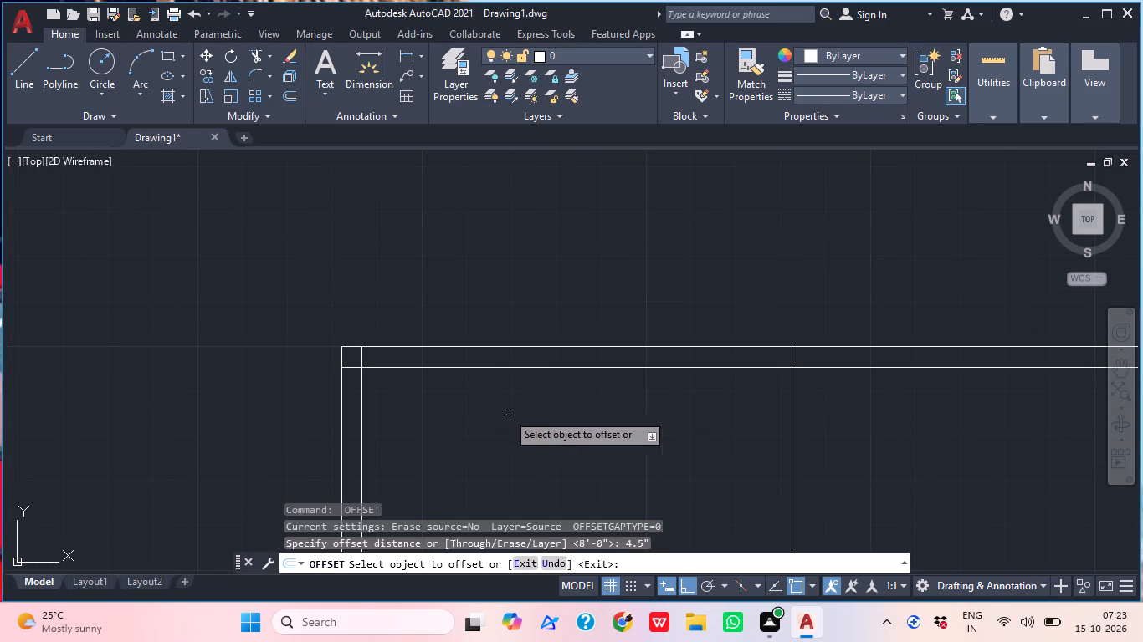
click(792, 394)
middle_drag(857, 408, 746, 327)
click(754, 349)
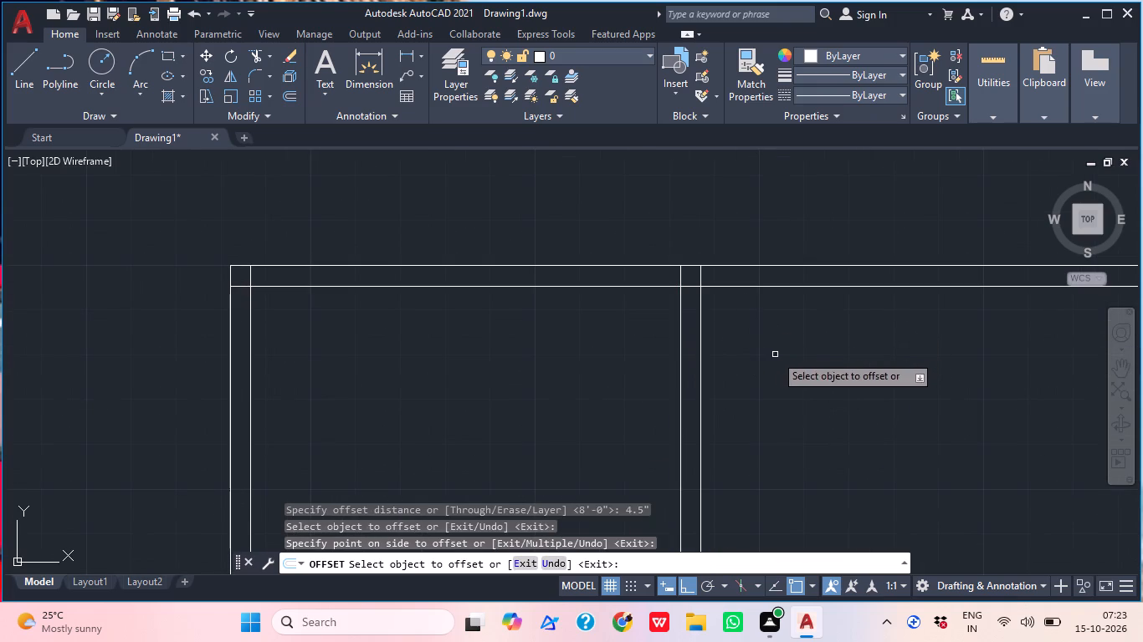
key(space)
Offset the right line of the partition wall 14'8" to the right to set the middle room's width.
key(space)
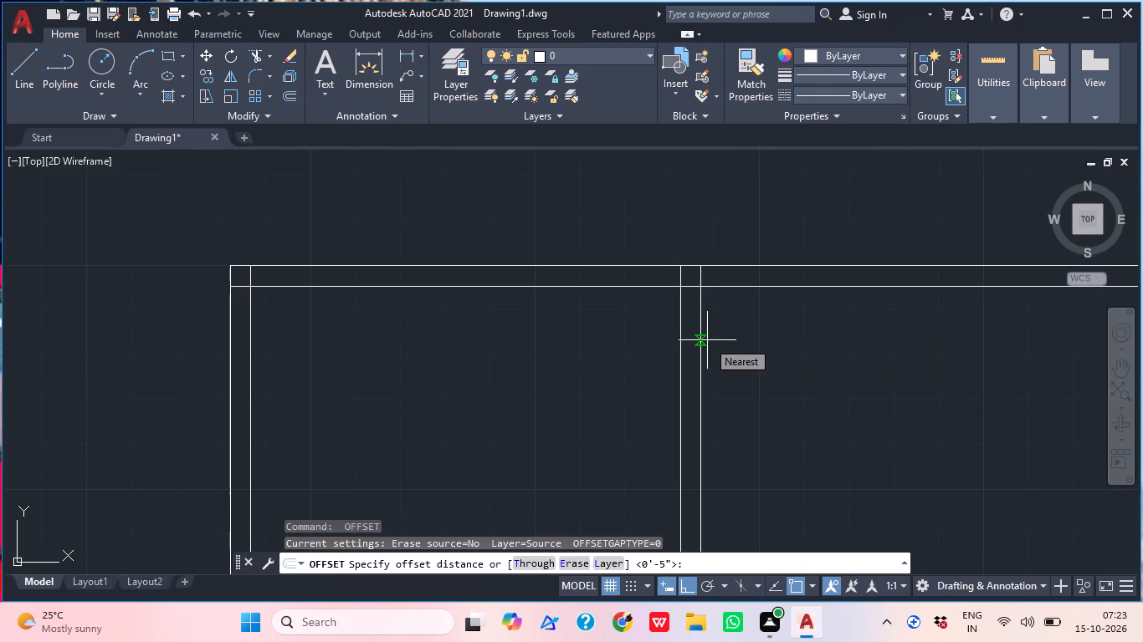
key(1)
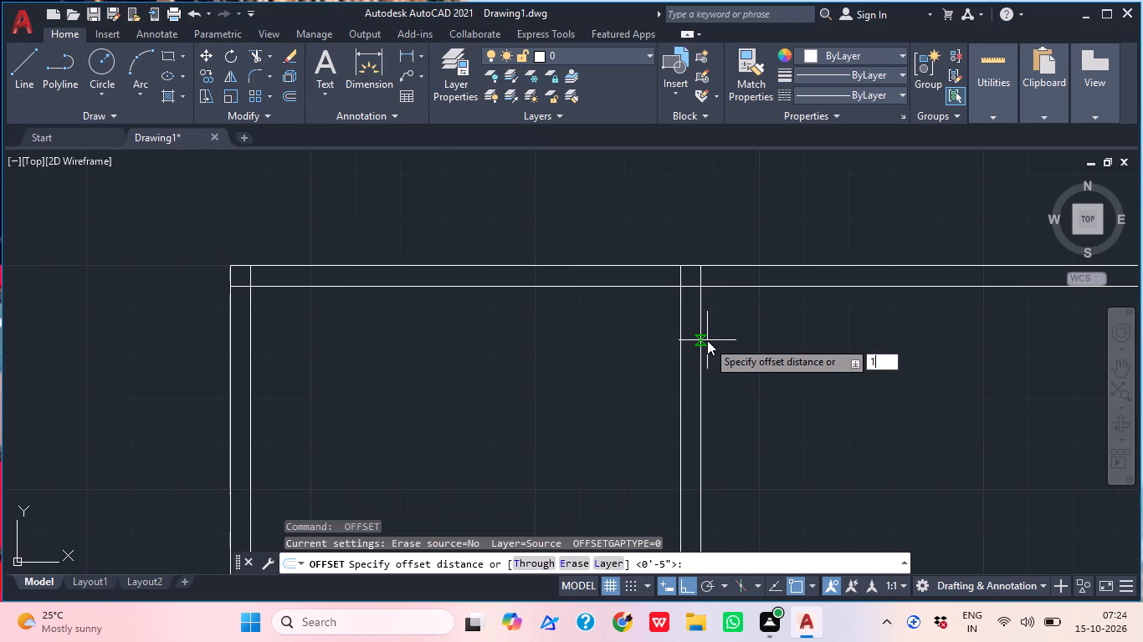
text(4')
key(8)
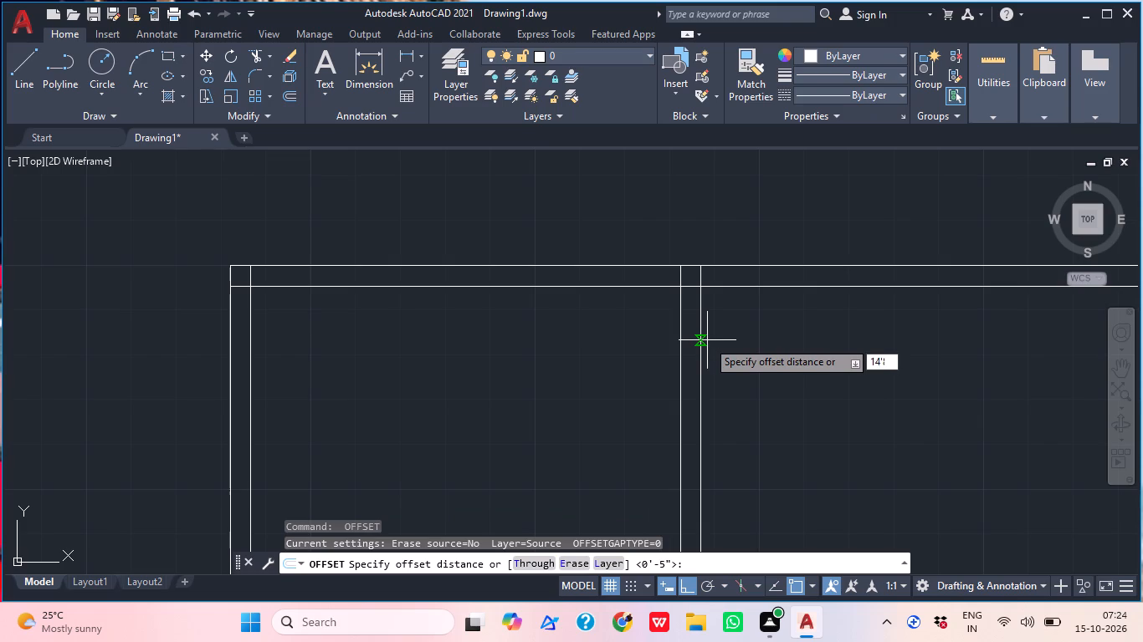
key(shift+quotedbl)
key(Return)
click(701, 364)
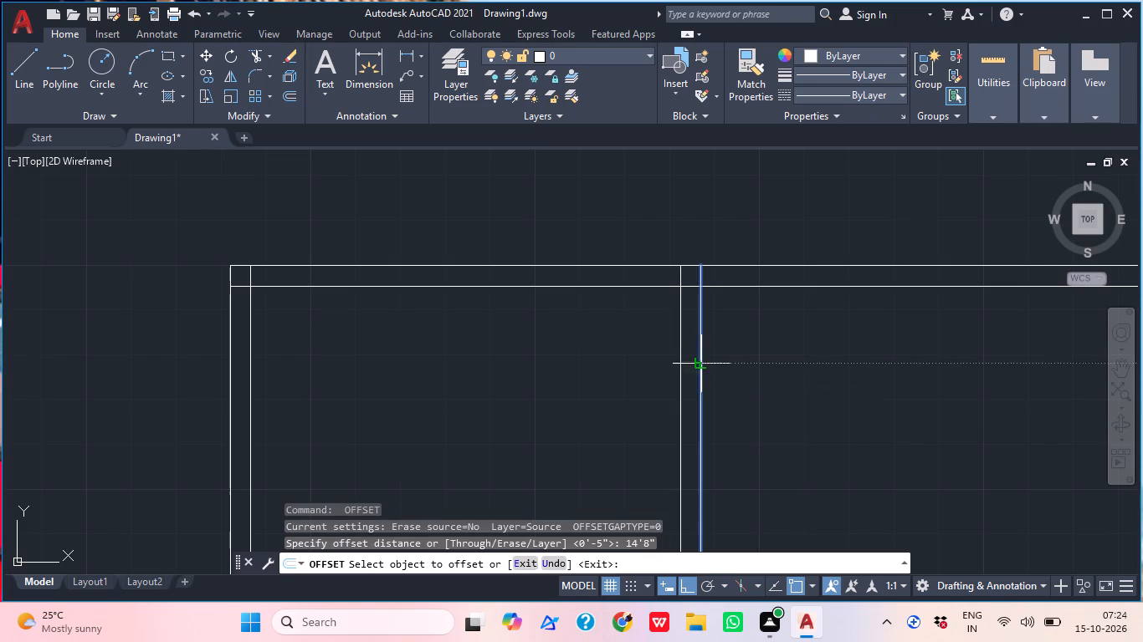
click(792, 362)
scroll(799, 357, down, 1)
middle_drag(796, 358, 592, 357)
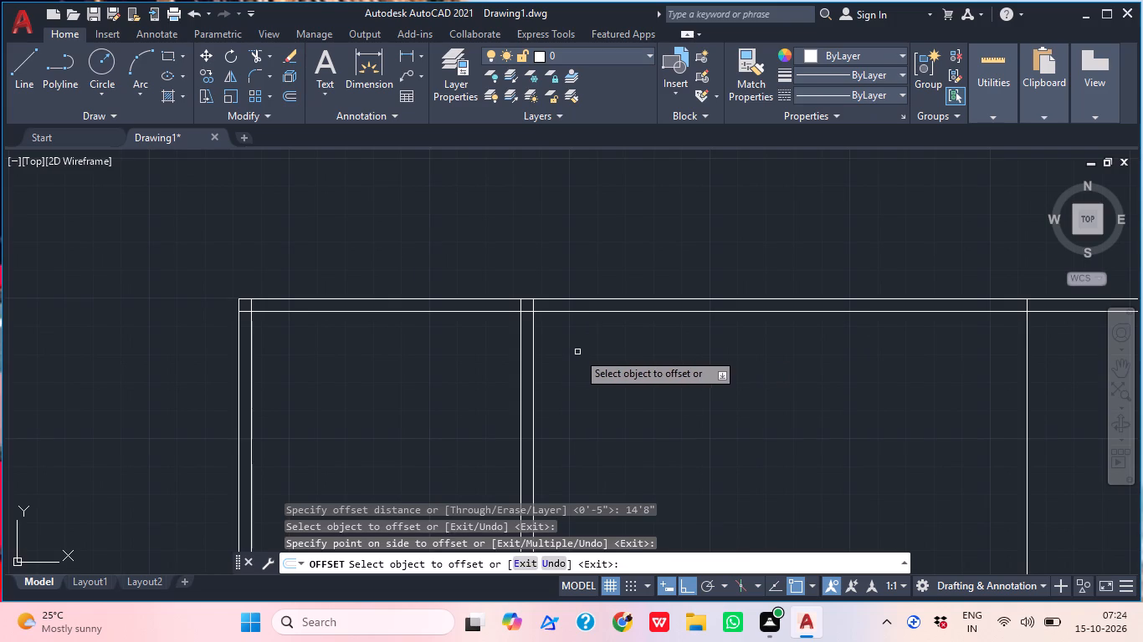
key(space)
Offset the new vertical line 4.5" to the right to form the second partition wall's thickness.
key(space)
key(4)
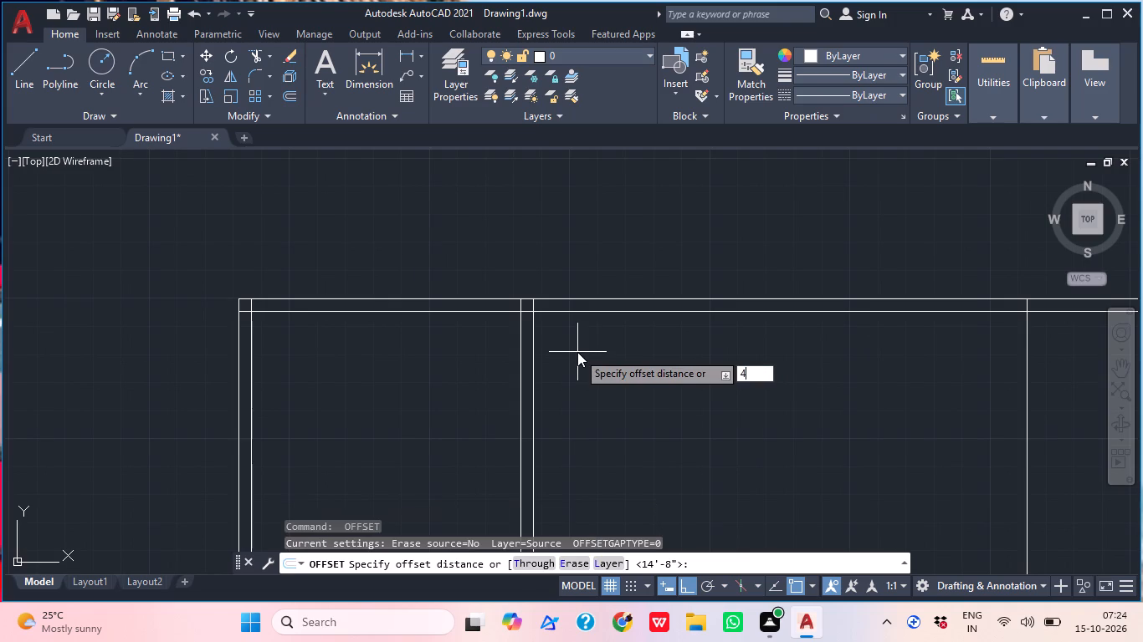
key(period)
key(5)
key(shift+quotedbl)
key(Return)
middle_drag(746, 353, 495, 320)
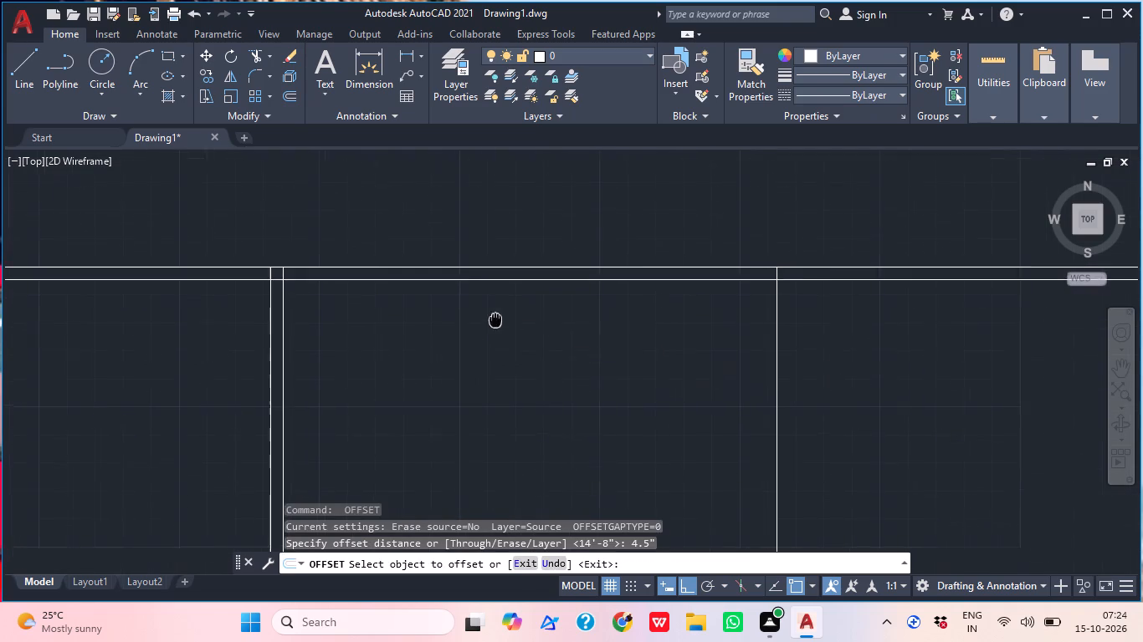
middle_drag(495, 320, 494, 319)
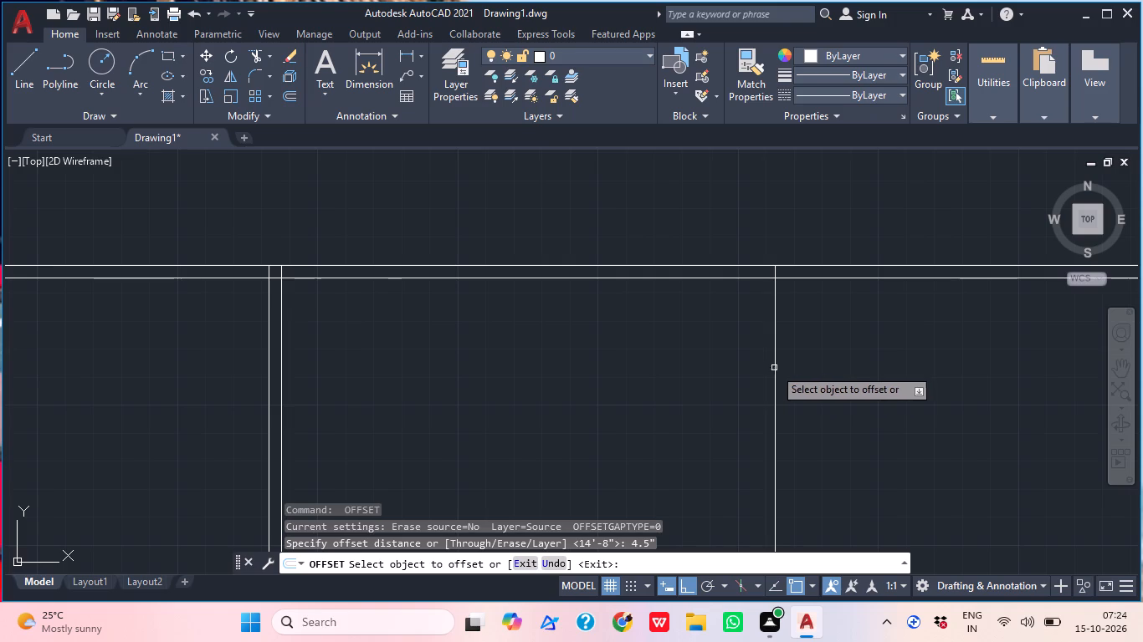
click(773, 374)
click(814, 372)
scroll(814, 373, down, 2)
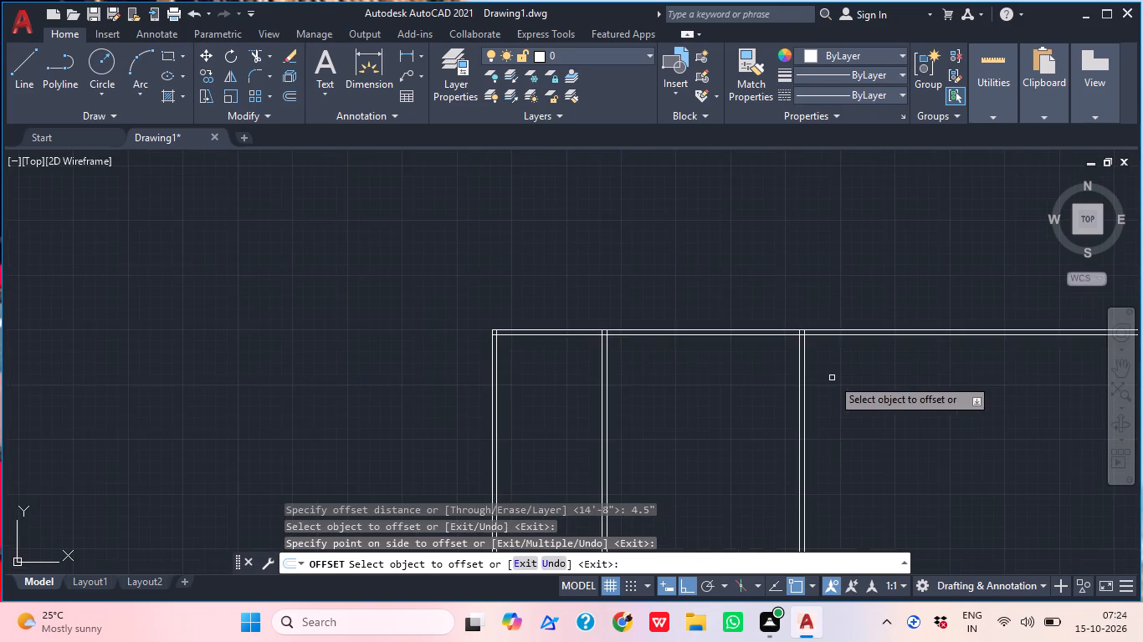
middle_drag(812, 382, 752, 375)
key(Return)
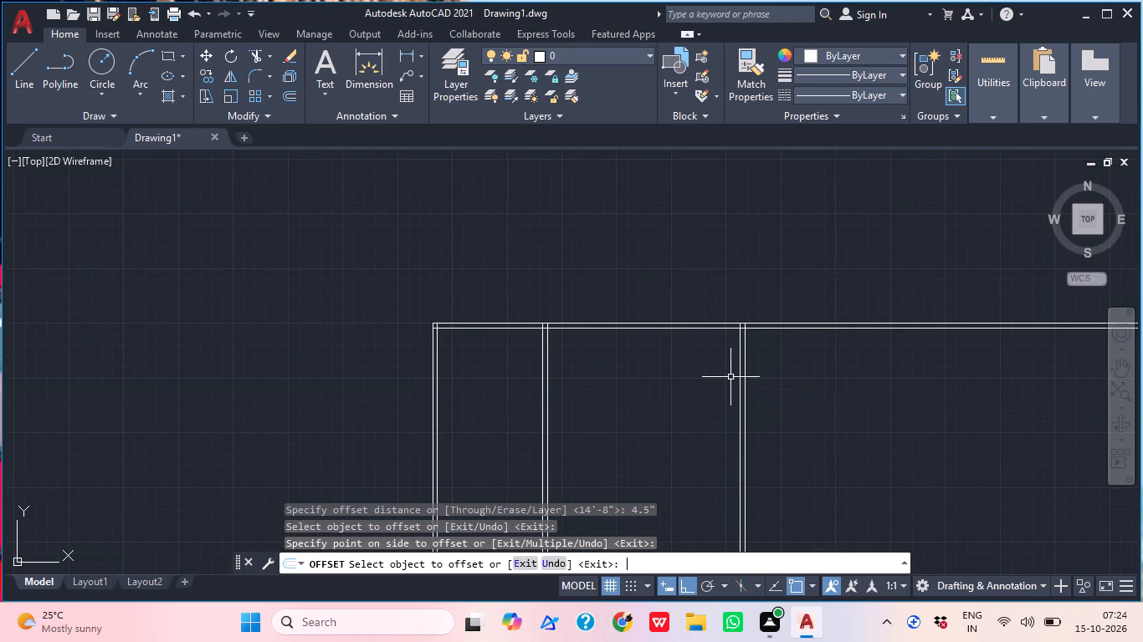
Offset the right line of the second partition wall 8' to the right to set the third room's width.
key(Return)
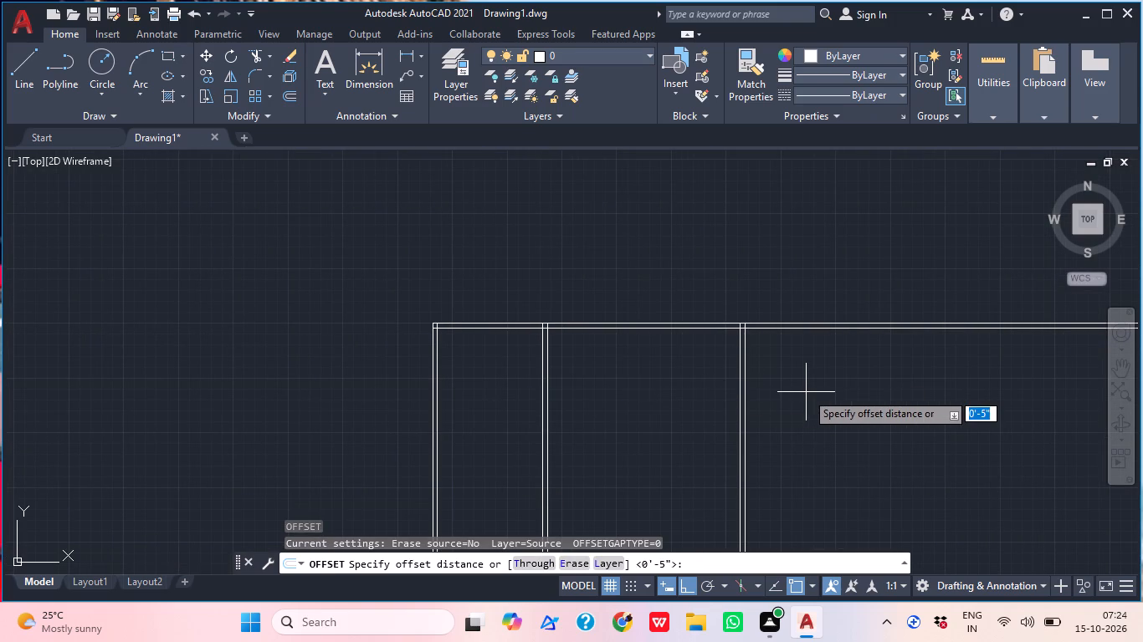
text(8')
key(Return)
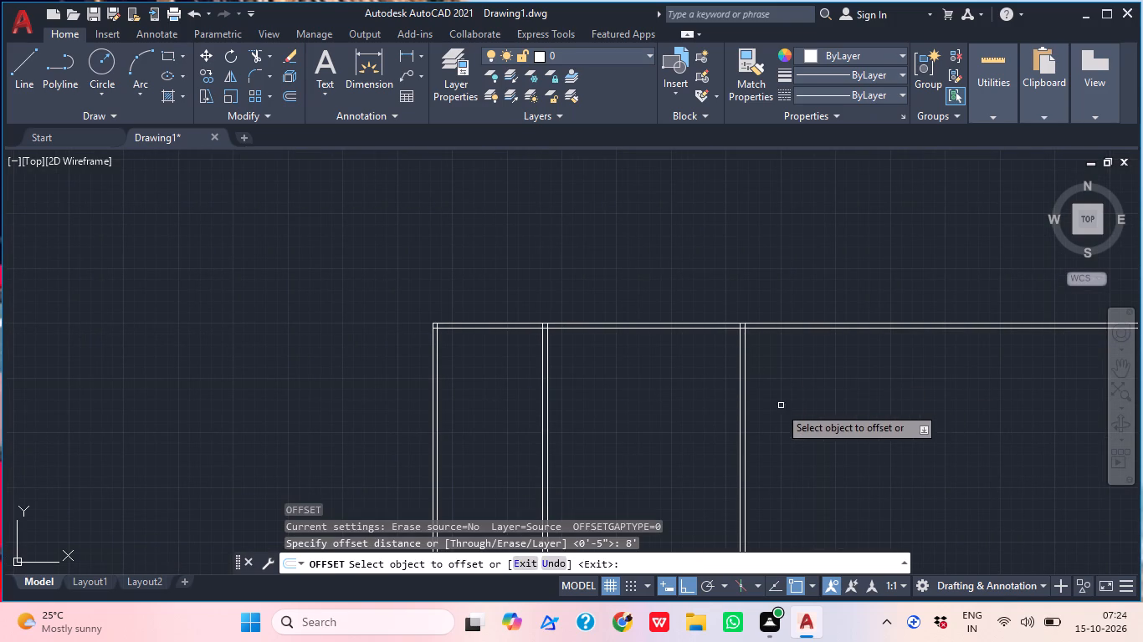
click(744, 403)
click(831, 395)
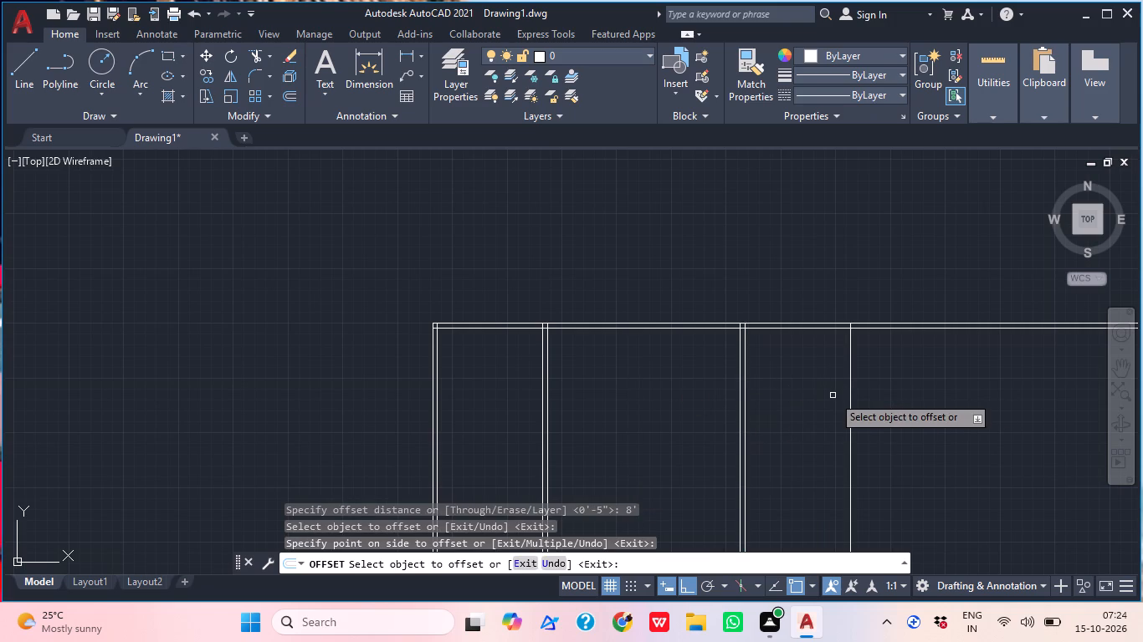
key(space)
Offset the newest vertical line 4.5" to the right to form the right outer wall's thickness.
key(space)
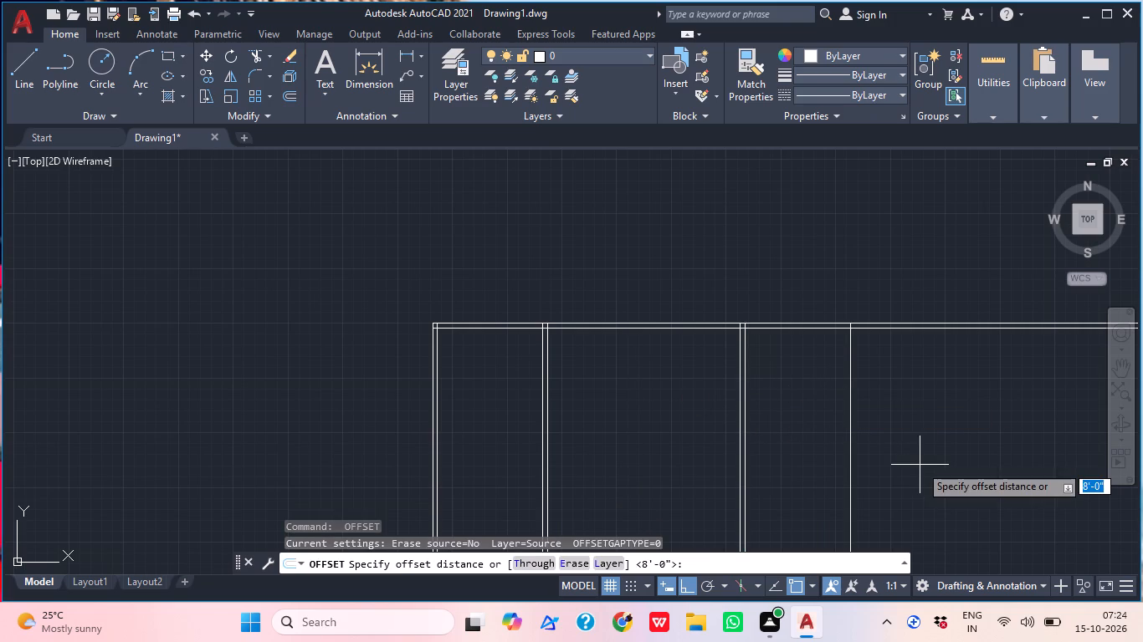
scroll(888, 398, up, 1)
text(4.5)
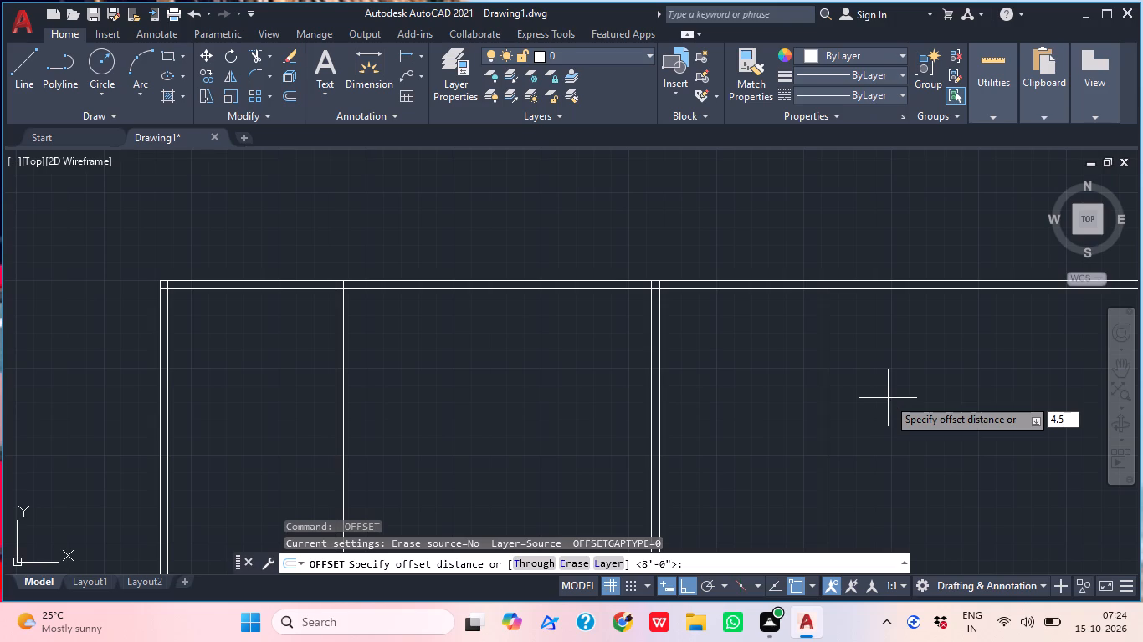
key(apostrophe)
key(BackSpace)
key(shift+quotedbl)
key(Return)
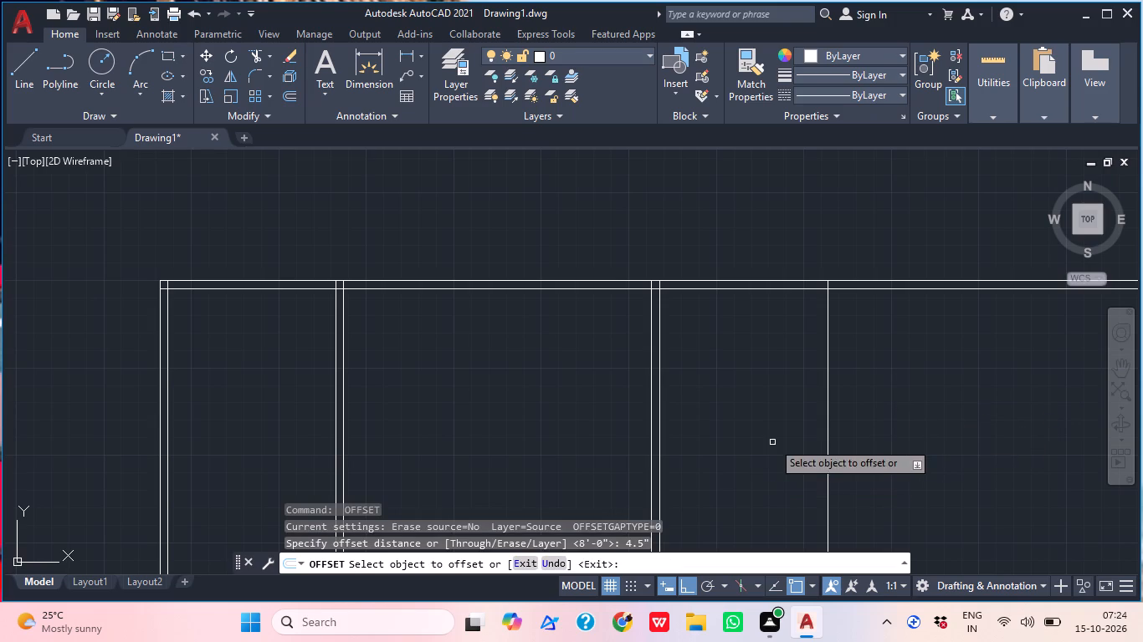
click(828, 400)
click(889, 407)
middle_drag(886, 403, 880, 403)
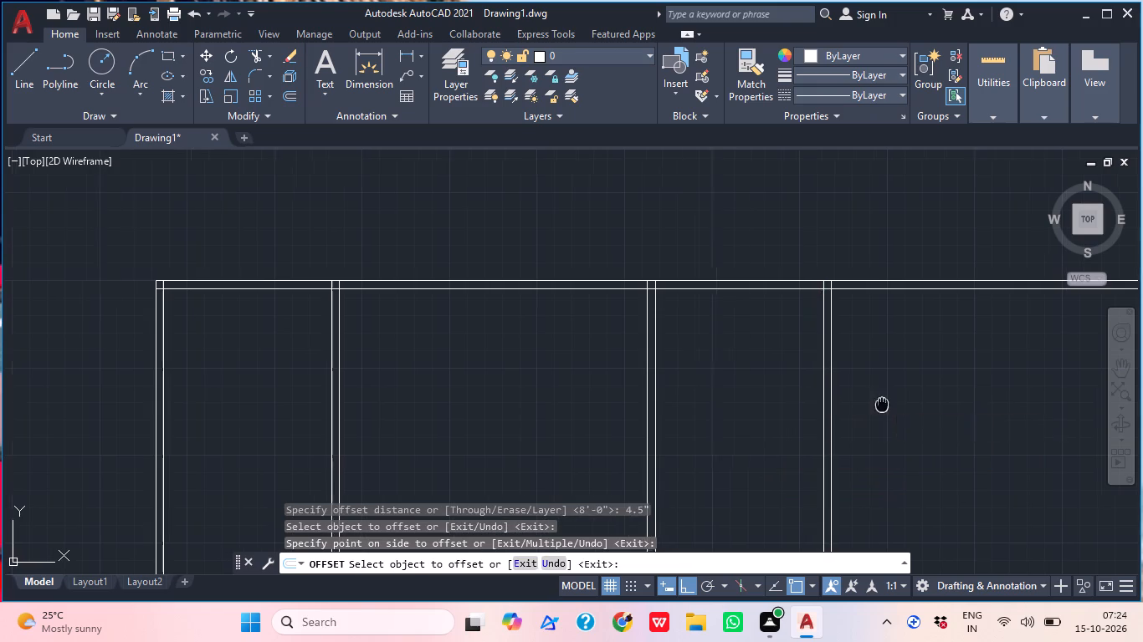
middle_drag(880, 403, 817, 405)
key(space)
Trim the two horizontal top wall lines extending beyond the right outer wall to close the top-right corner.
text(TR)
key(space)
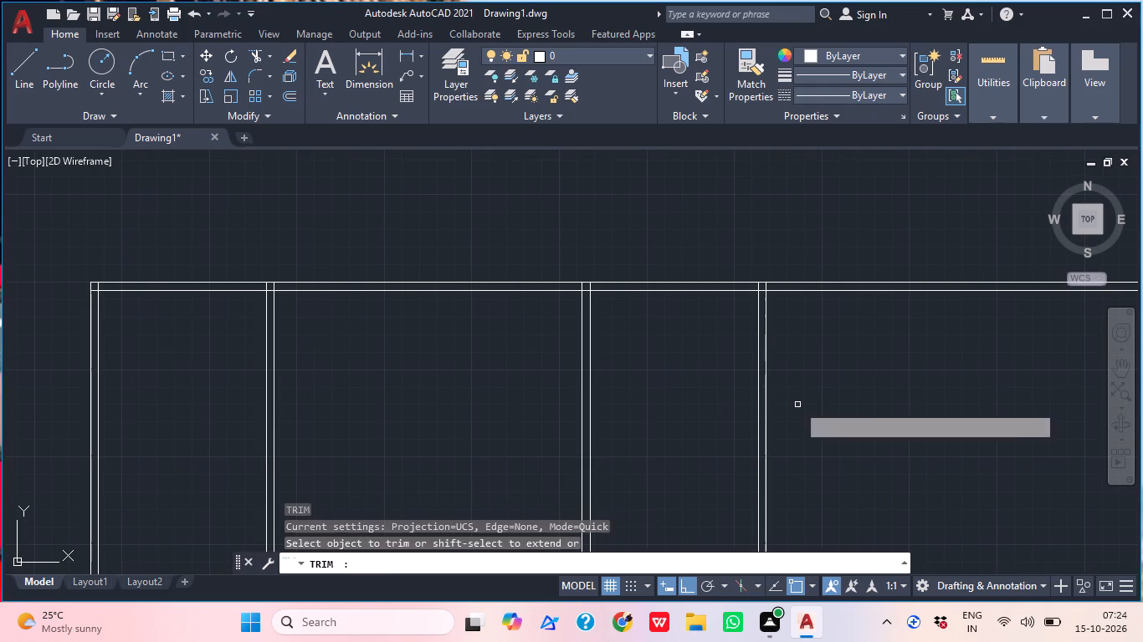
click(843, 347)
click(828, 264)
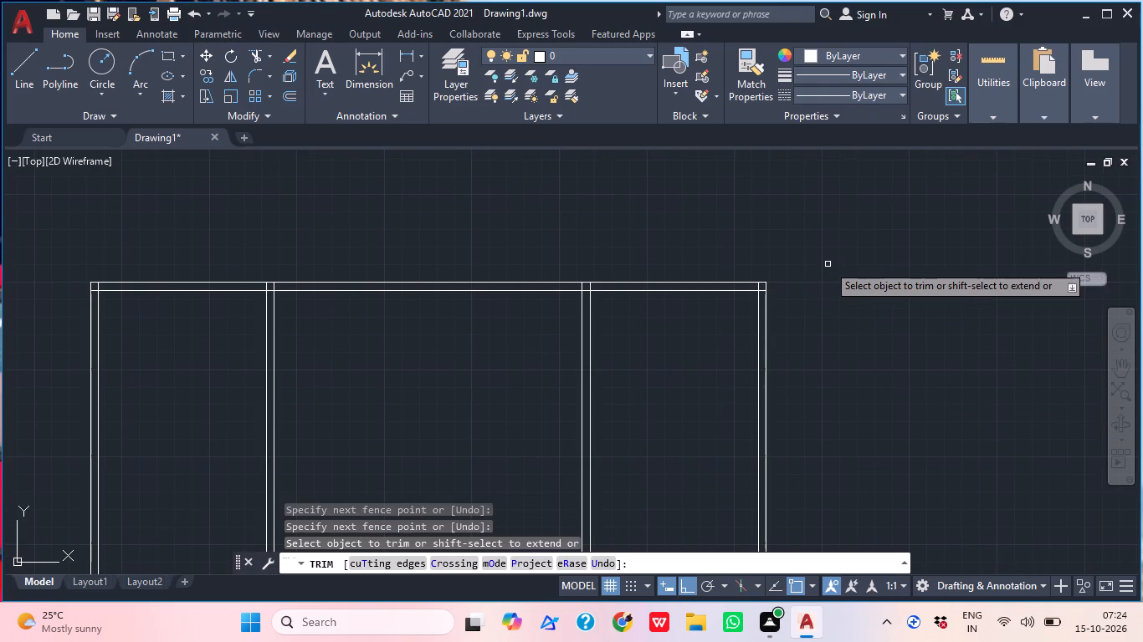
middle_drag(744, 354, 844, 404)
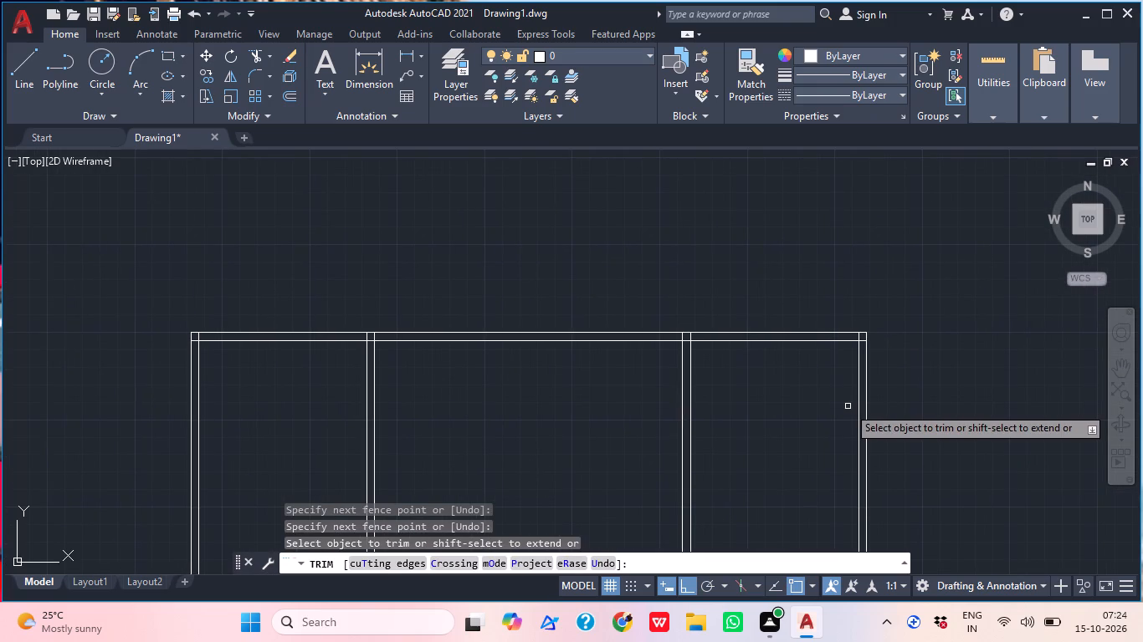
key(Escape)
Offset the inner line of the top wall 5' downward to set the depth of the upper rooms.
middle_drag(710, 382, 771, 384)
scroll(742, 392, up, 1)
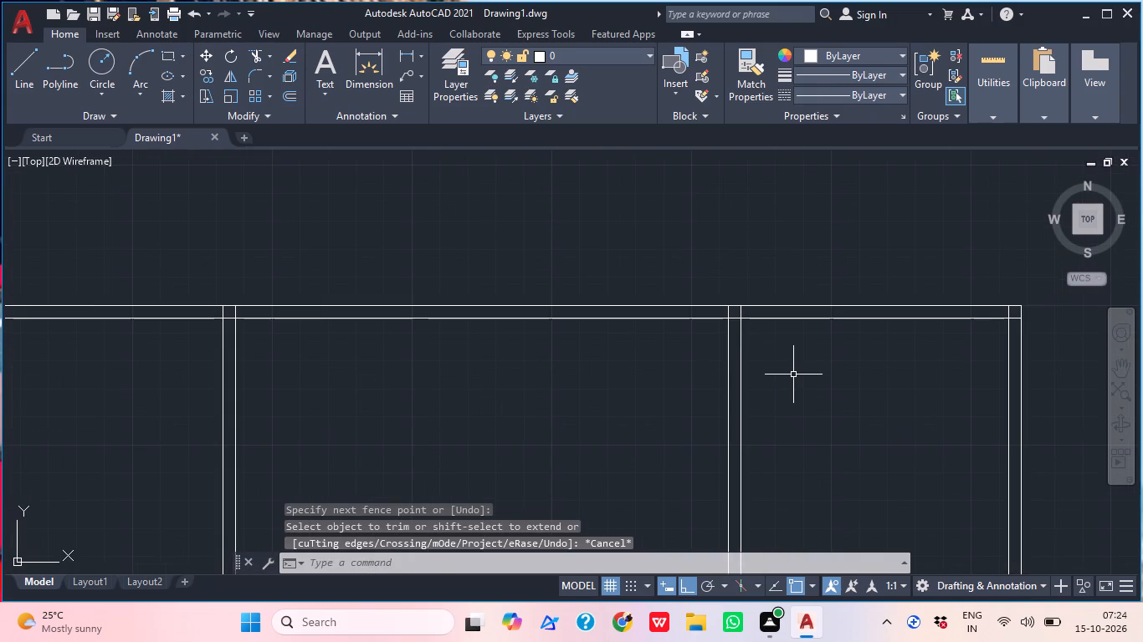
text(O)
key(space)
text(5')
key(Return)
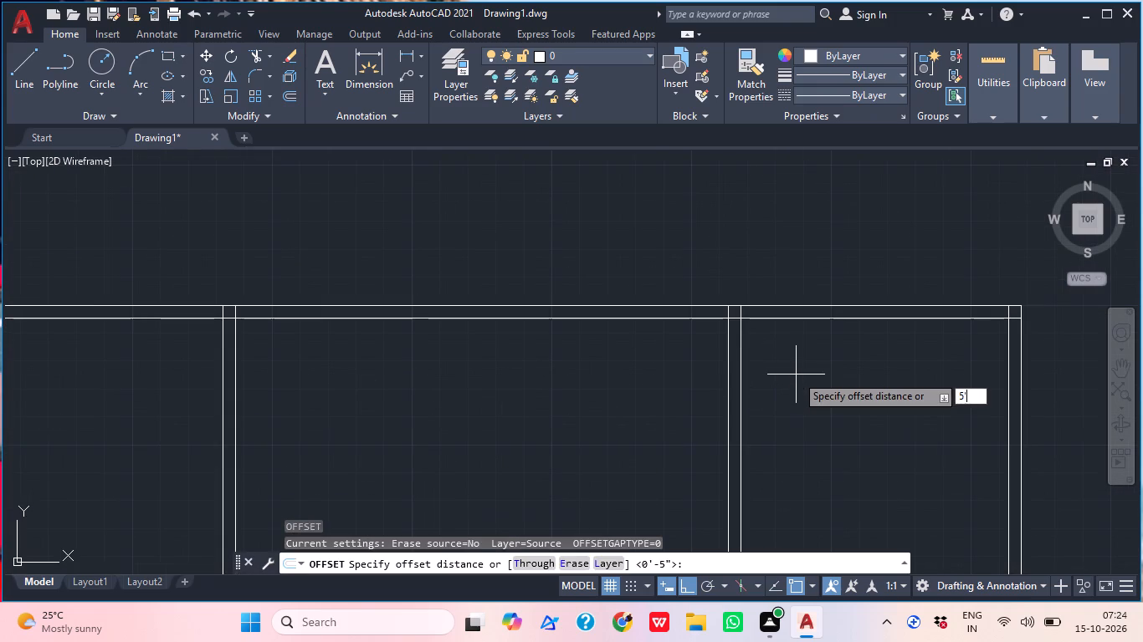
click(689, 320)
click(670, 412)
middle_drag(697, 412, 740, 350)
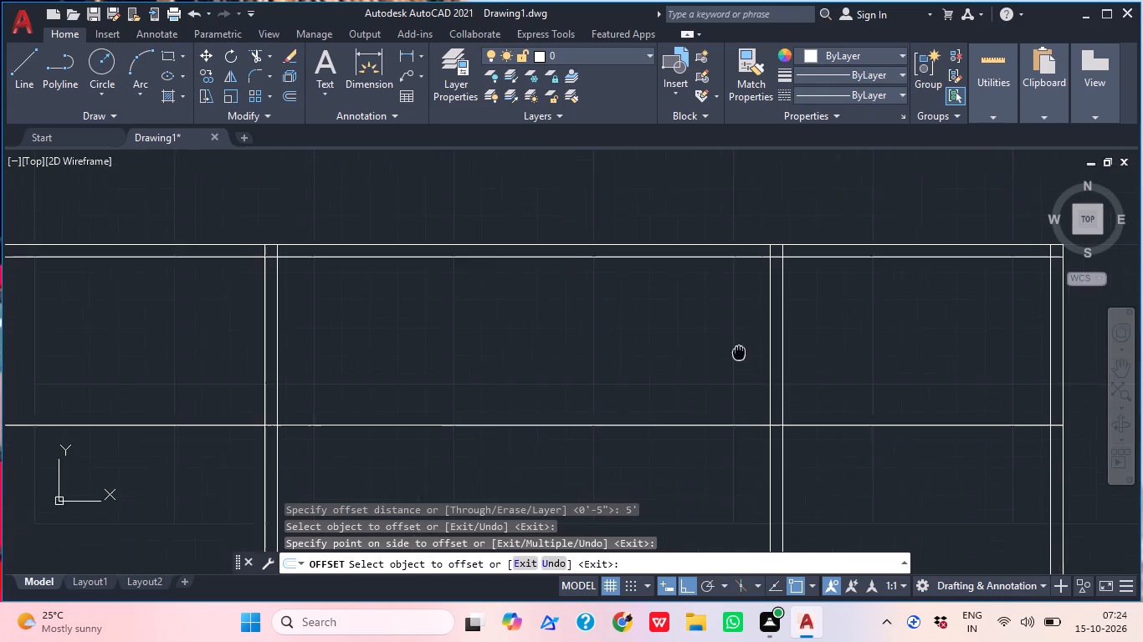
middle_drag(740, 350, 745, 348)
key(space)
Offset the new horizontal line 4.5" downward to form the thickness of the horizontal partition wall.
key(space)
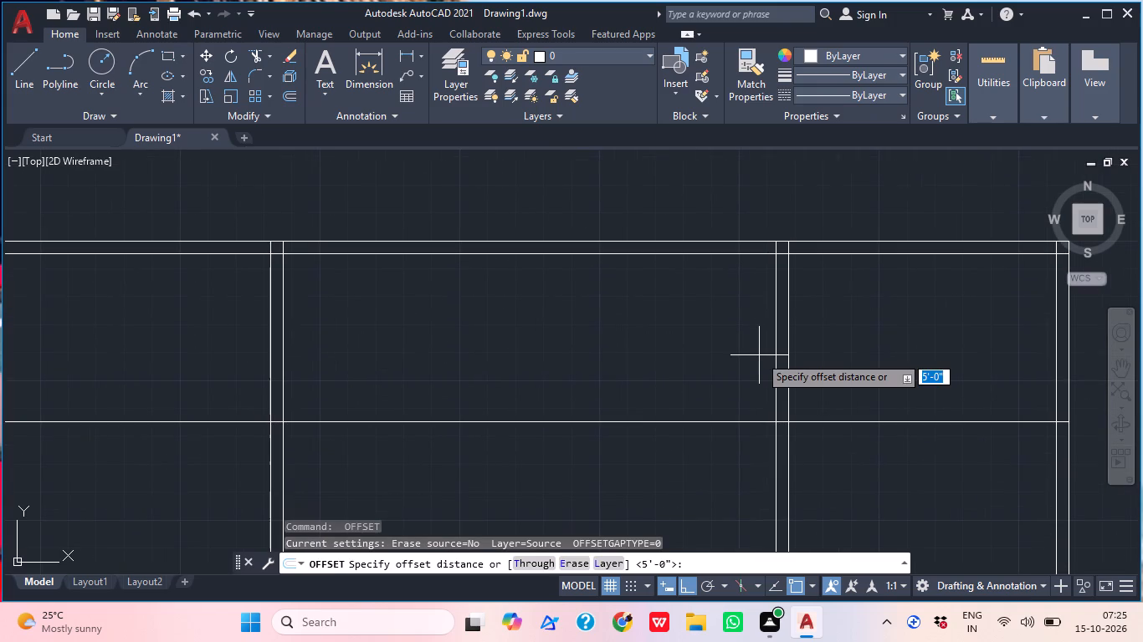
text(4.5)
key(shift+quotedbl)
key(Return)
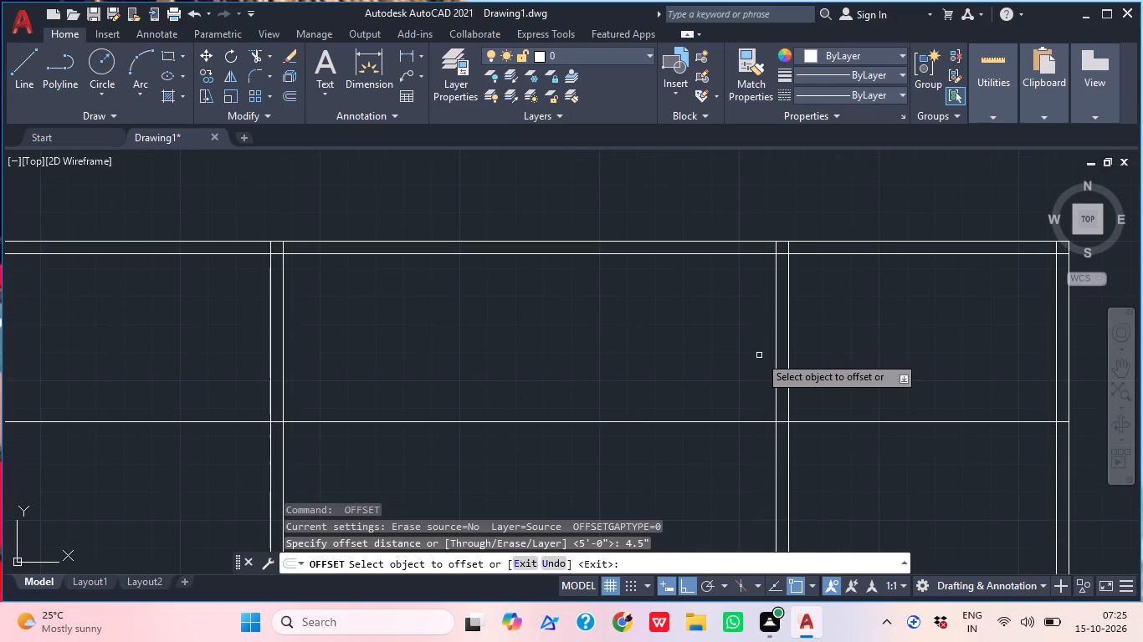
scroll(762, 376, down, 2)
middle_drag(747, 393, 800, 321)
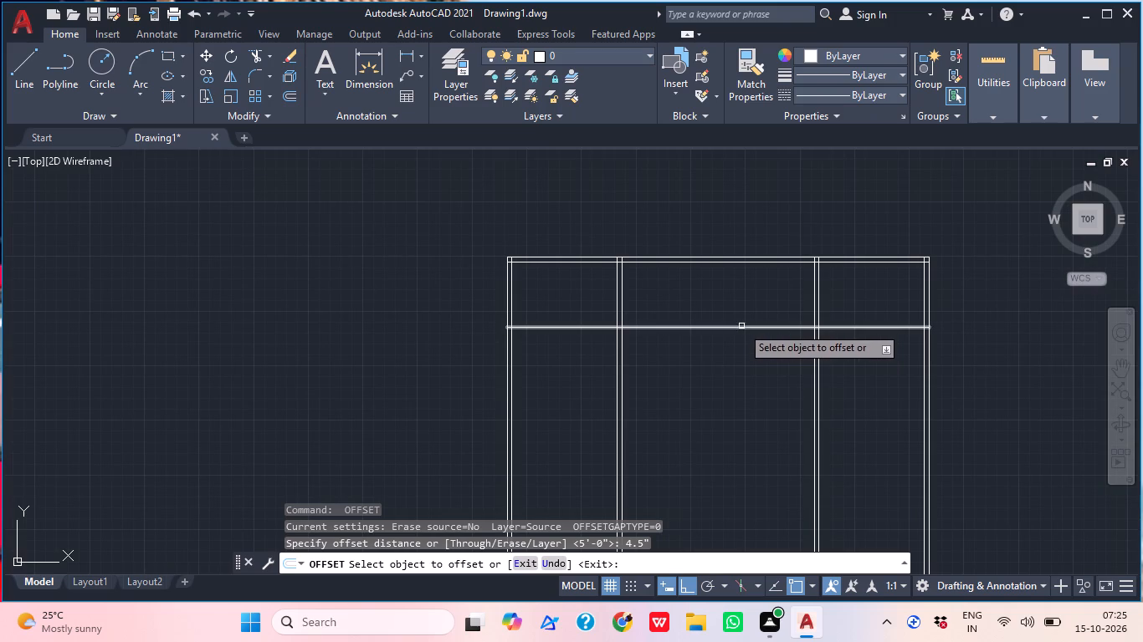
click(741, 326)
click(743, 359)
middle_drag(761, 354, 734, 352)
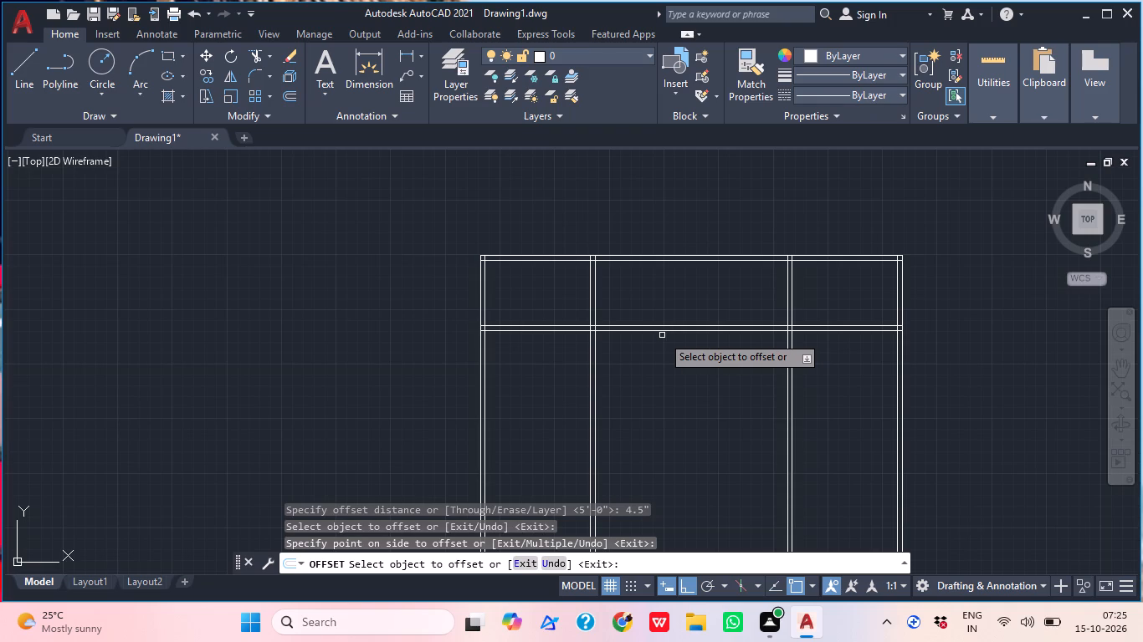
key(Escape)
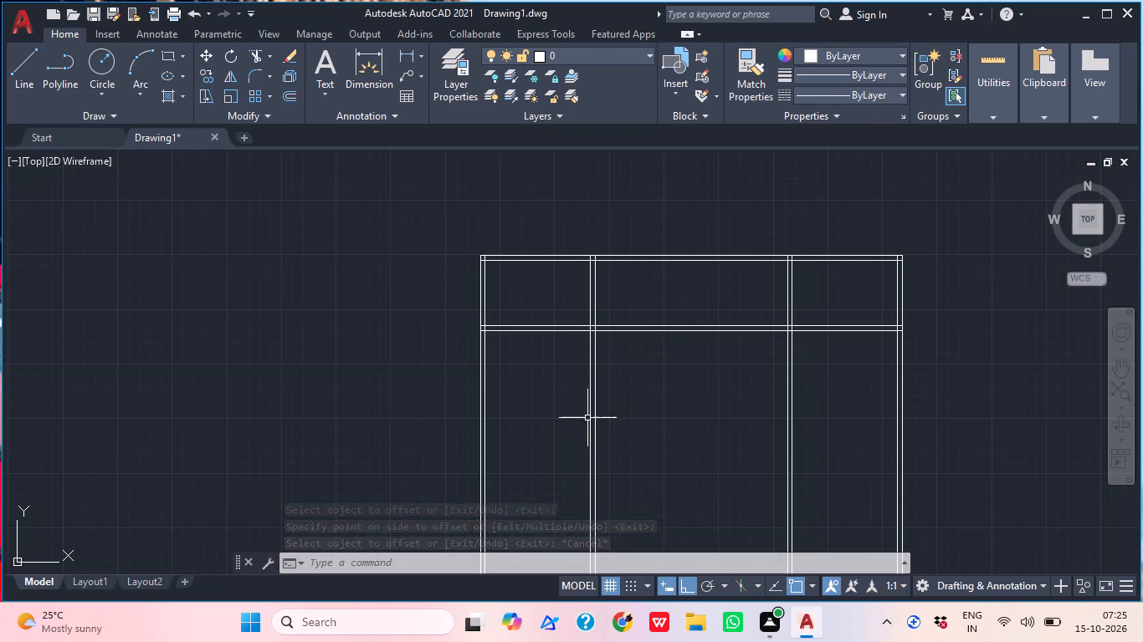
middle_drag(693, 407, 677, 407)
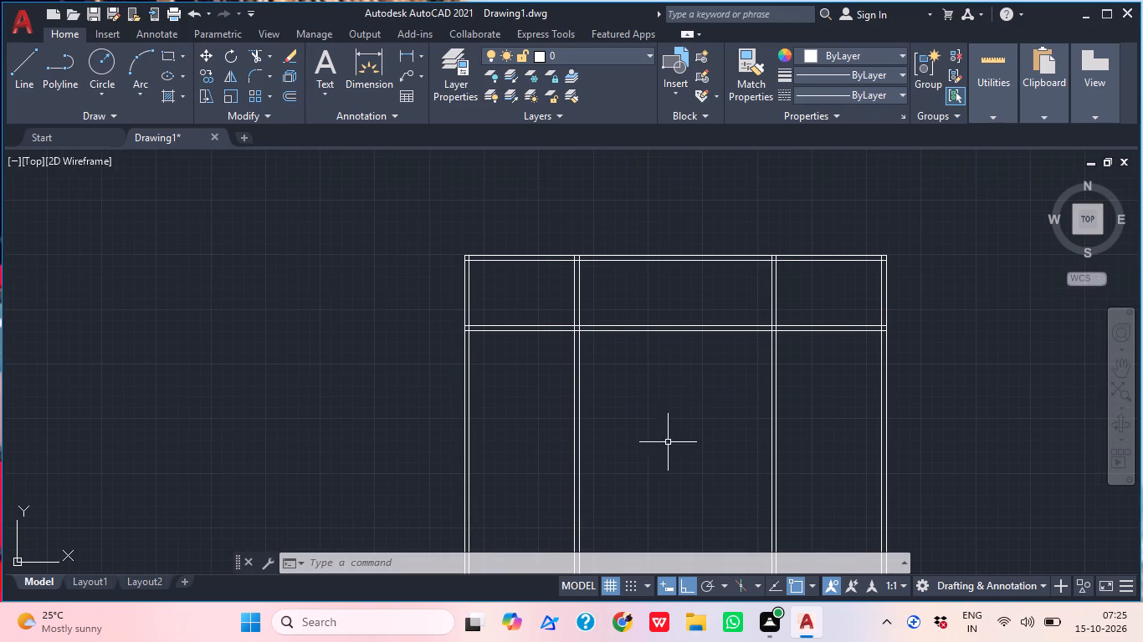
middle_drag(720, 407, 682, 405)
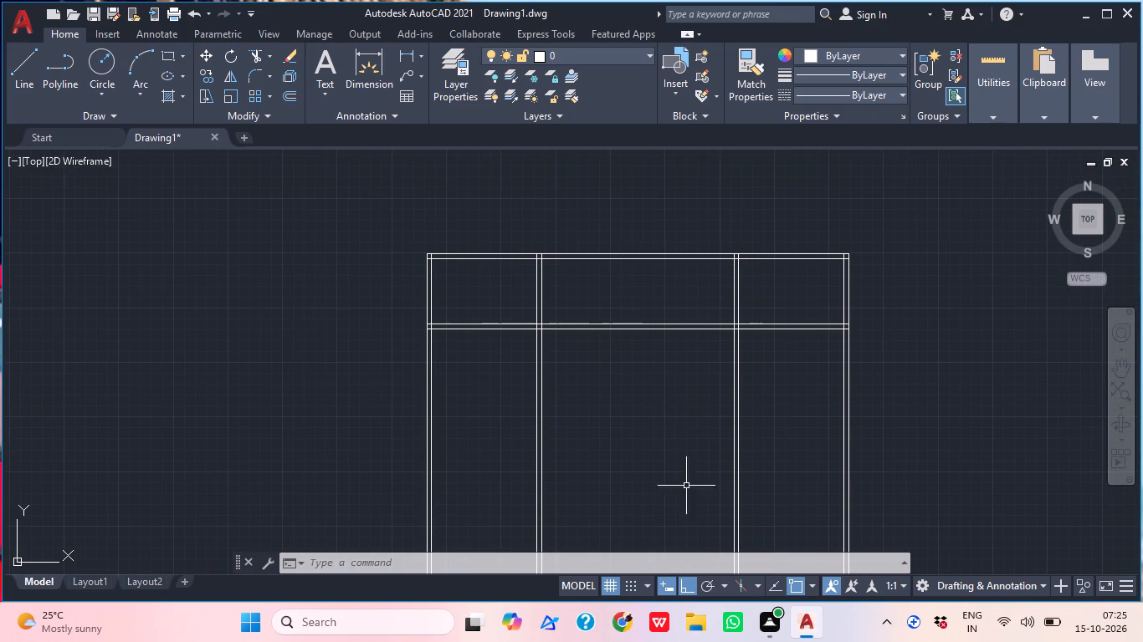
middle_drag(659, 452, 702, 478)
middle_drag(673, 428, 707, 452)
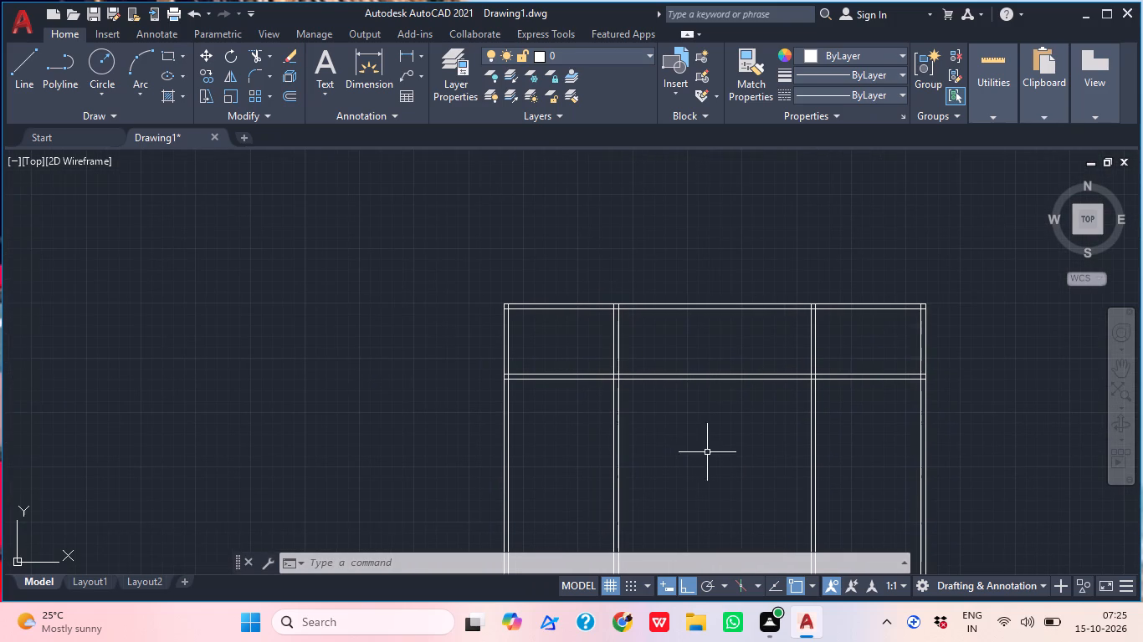
Trim the overlapping inner wall lines at the top-left corner of the outer walls to form a clean corner.
text(TR)
key(space)
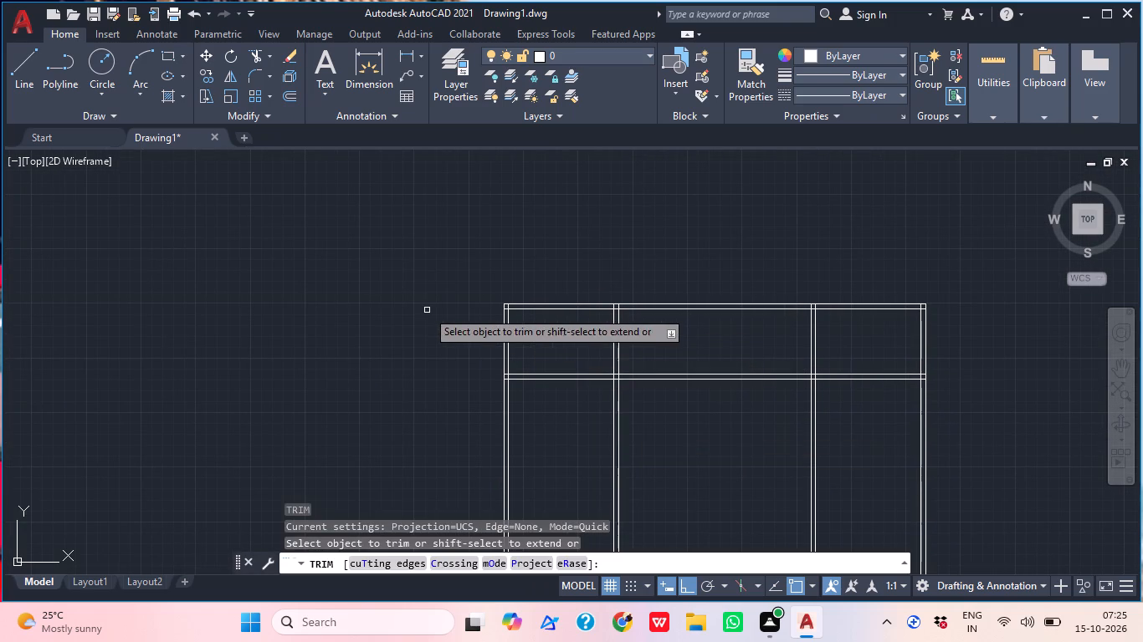
scroll(506, 312, up, 4)
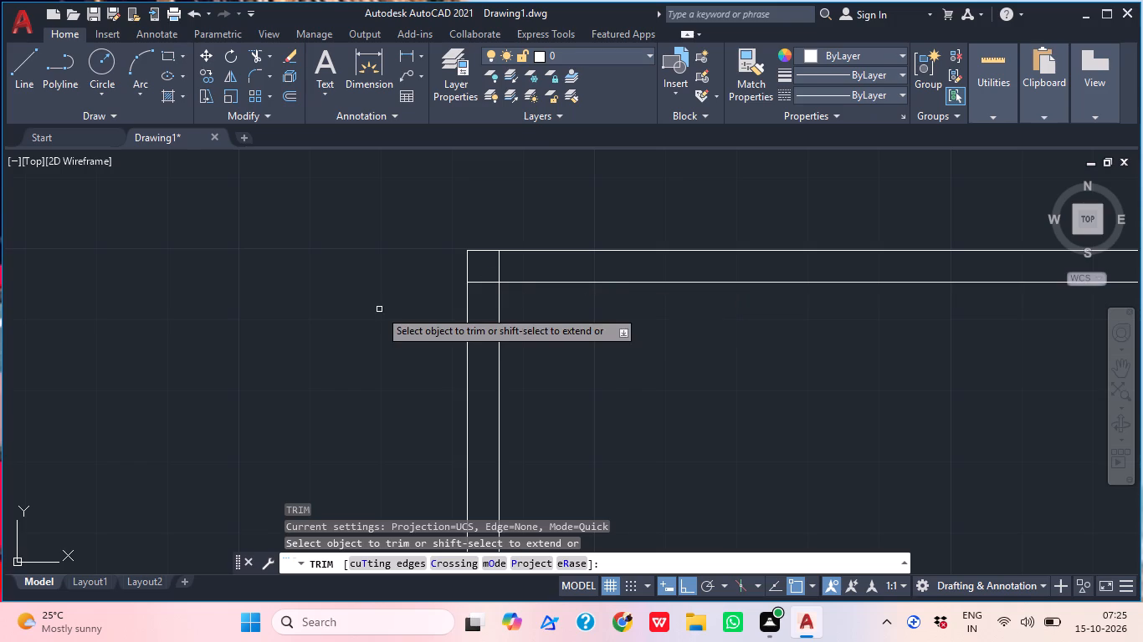
click(485, 282)
click(495, 267)
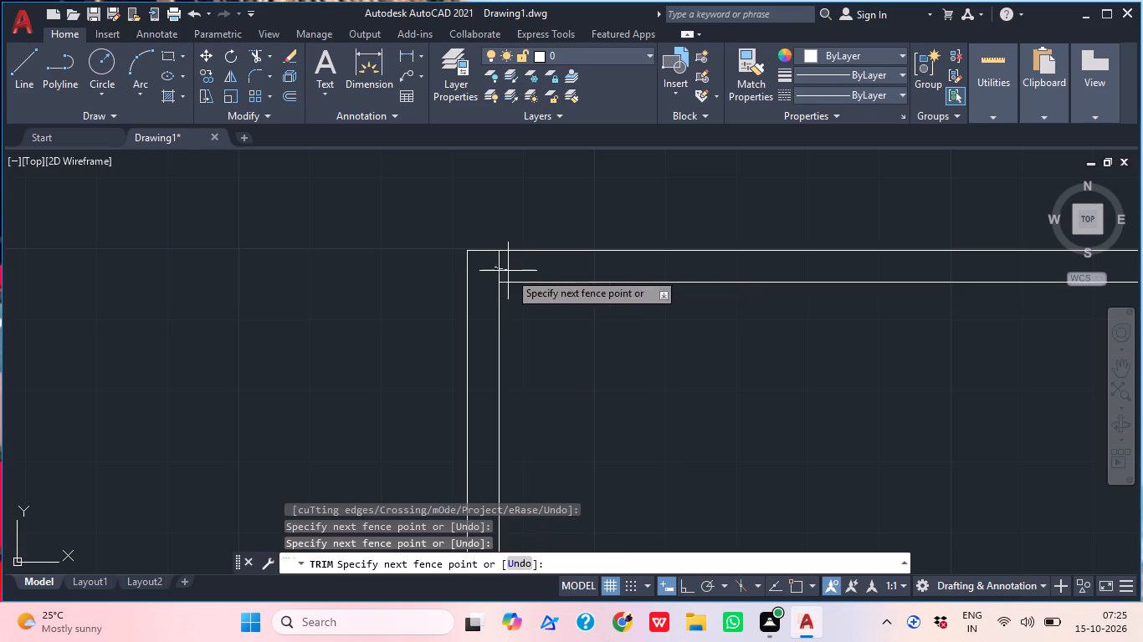
click(505, 269)
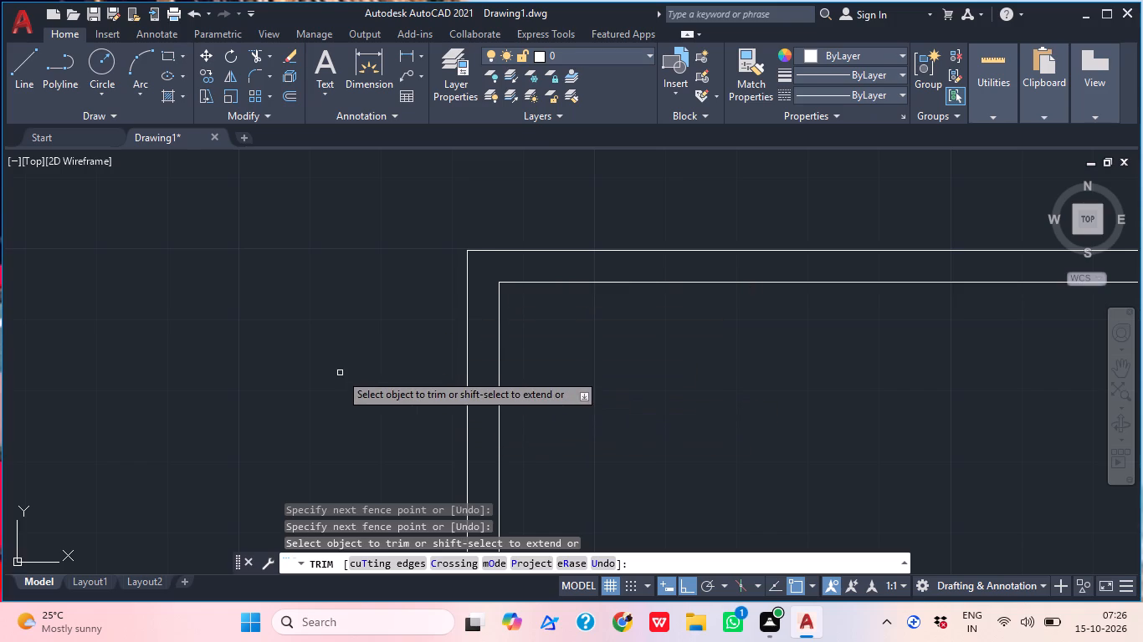
Trim the left vertical partition's lines inside the top wall and the inner wall line across the partition to open the junction.
scroll(517, 341, down, 2)
middle_drag(643, 393, 554, 371)
scroll(749, 286, up, 3)
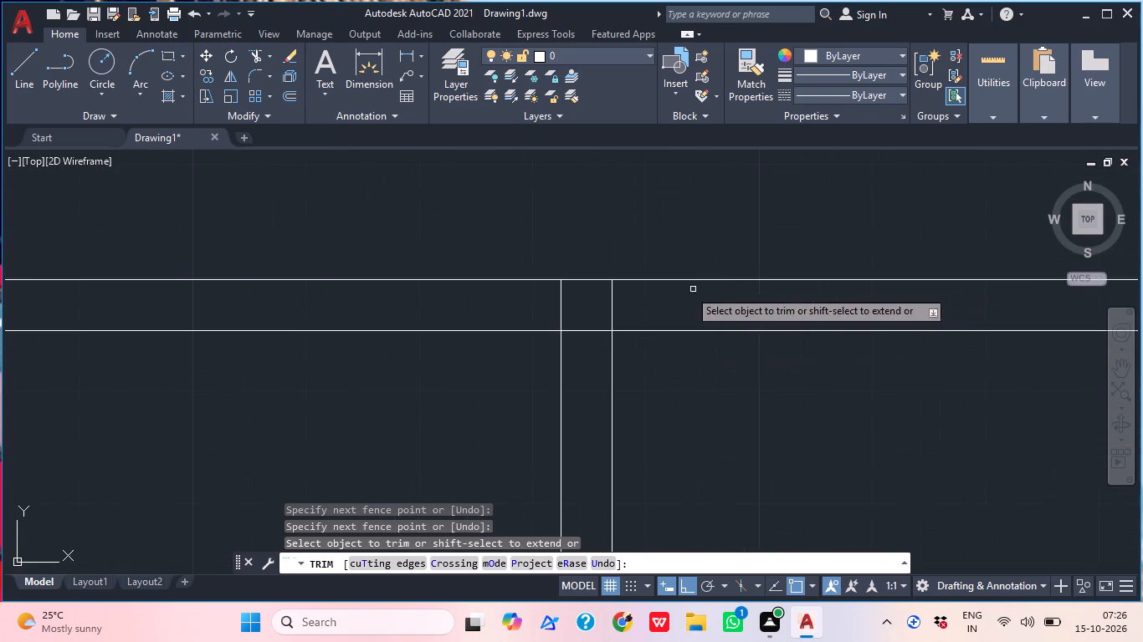
click(537, 297)
click(650, 305)
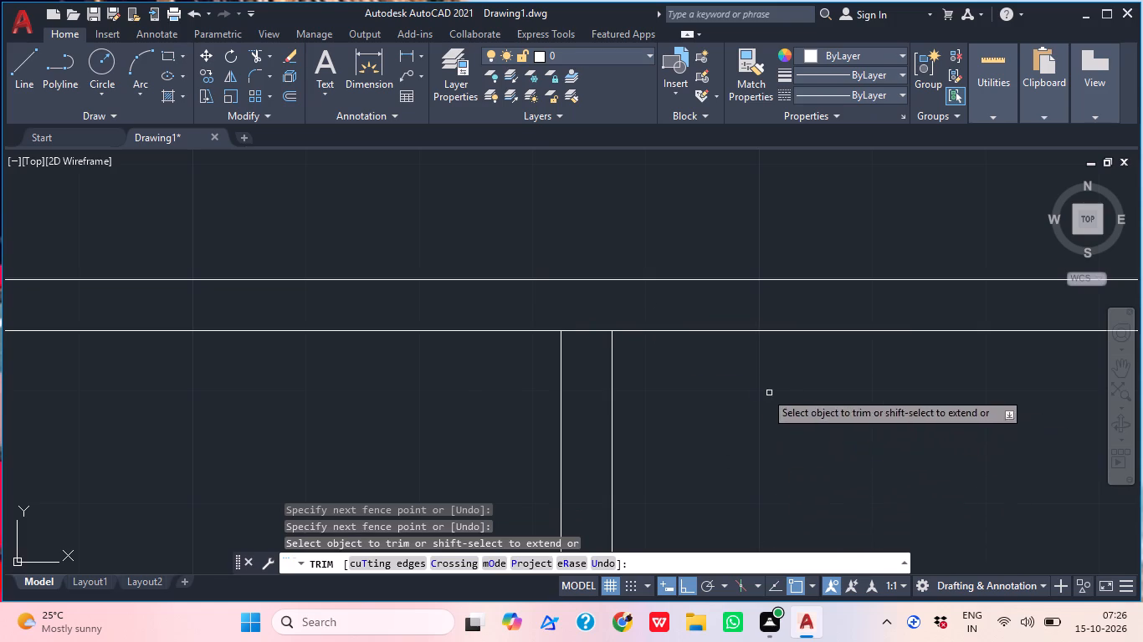
scroll(738, 382, down, 1)
click(643, 352)
Trim the right vertical partition's lines inside the top wall and the inner wall line across the partition to open the junction.
scroll(643, 352, down, 2)
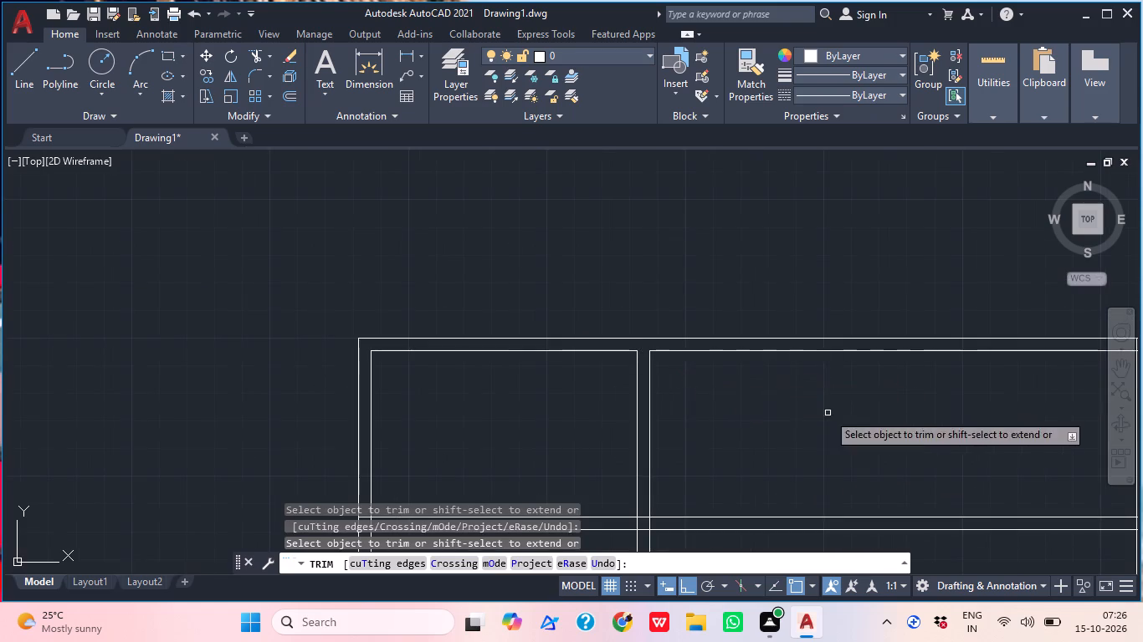
middle_drag(821, 415, 493, 401)
scroll(847, 329, up, 3)
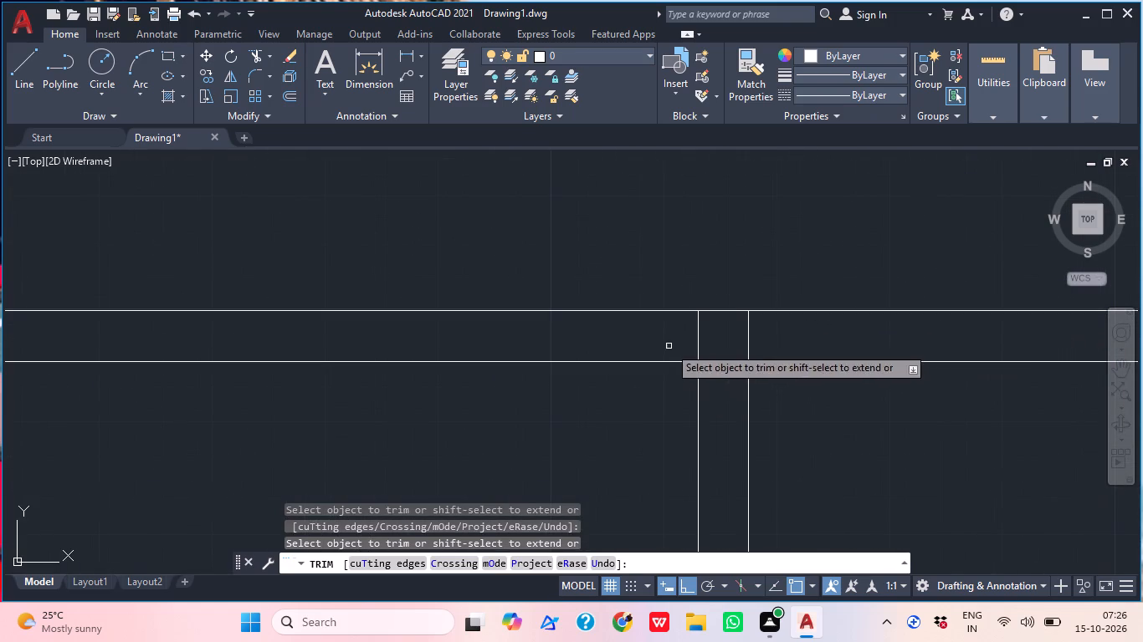
click(668, 344)
click(786, 321)
click(743, 344)
click(723, 376)
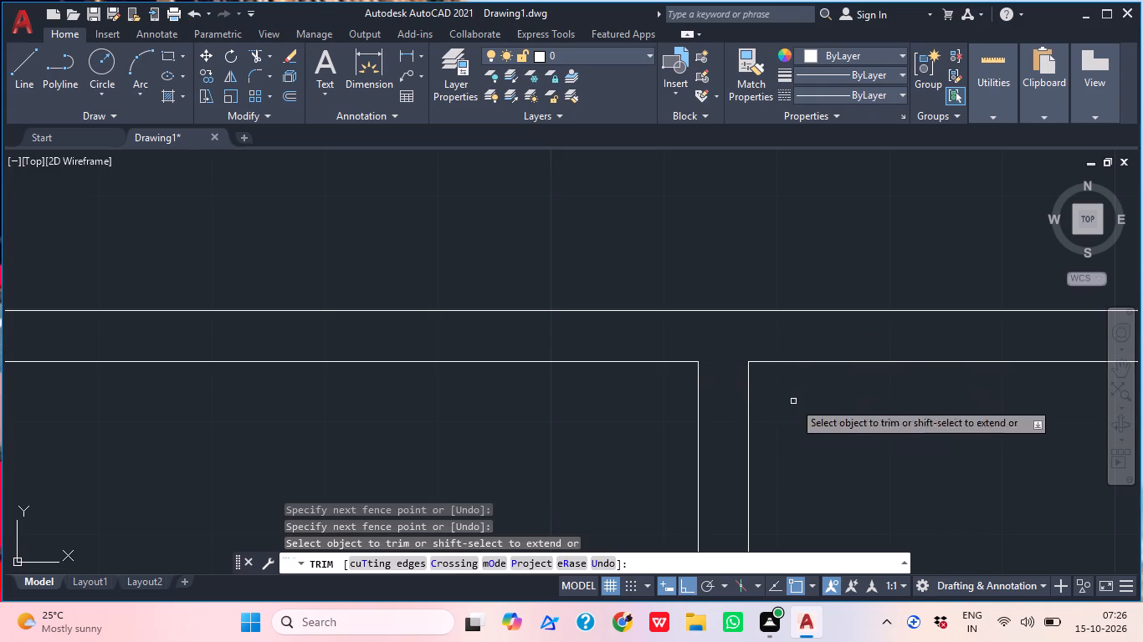
Trim the overlapping inner wall lines at the top-right corner of the outer walls to form a clean corner.
middle_drag(835, 423, 718, 401)
scroll(833, 409, down, 2)
middle_drag(720, 425, 366, 402)
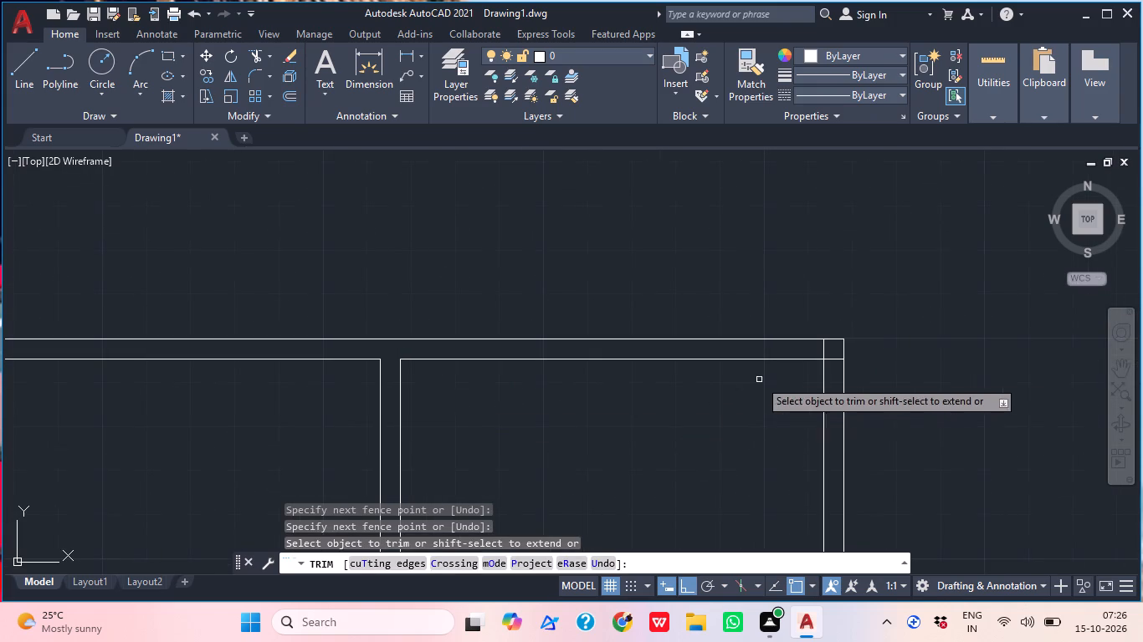
scroll(839, 354, up, 2)
click(818, 398)
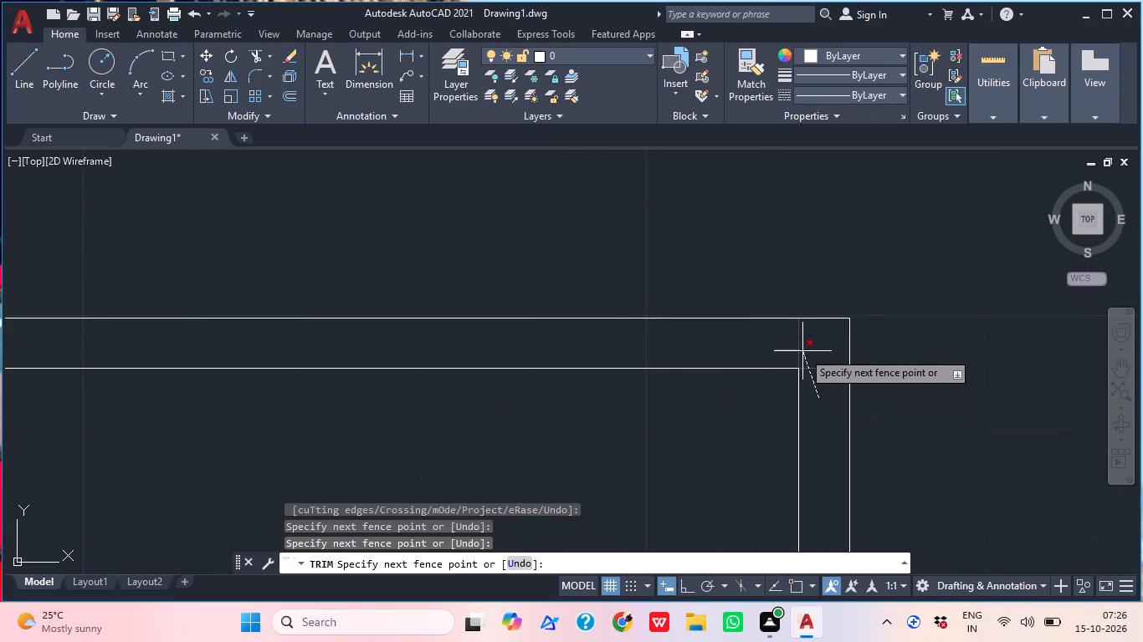
click(798, 346)
Trim the horizontal partition's ends inside the left outer wall and the inner wall line between them to open that junction.
scroll(838, 323, down, 4)
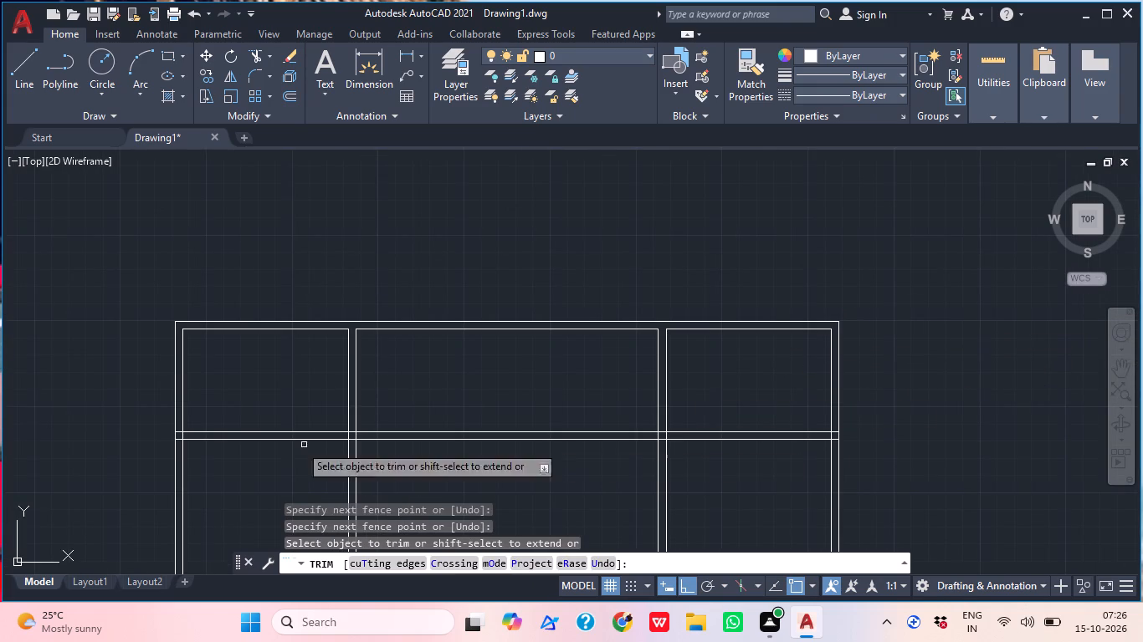
middle_drag(226, 436, 459, 361)
scroll(439, 357, up, 2)
scroll(375, 385, up, 2)
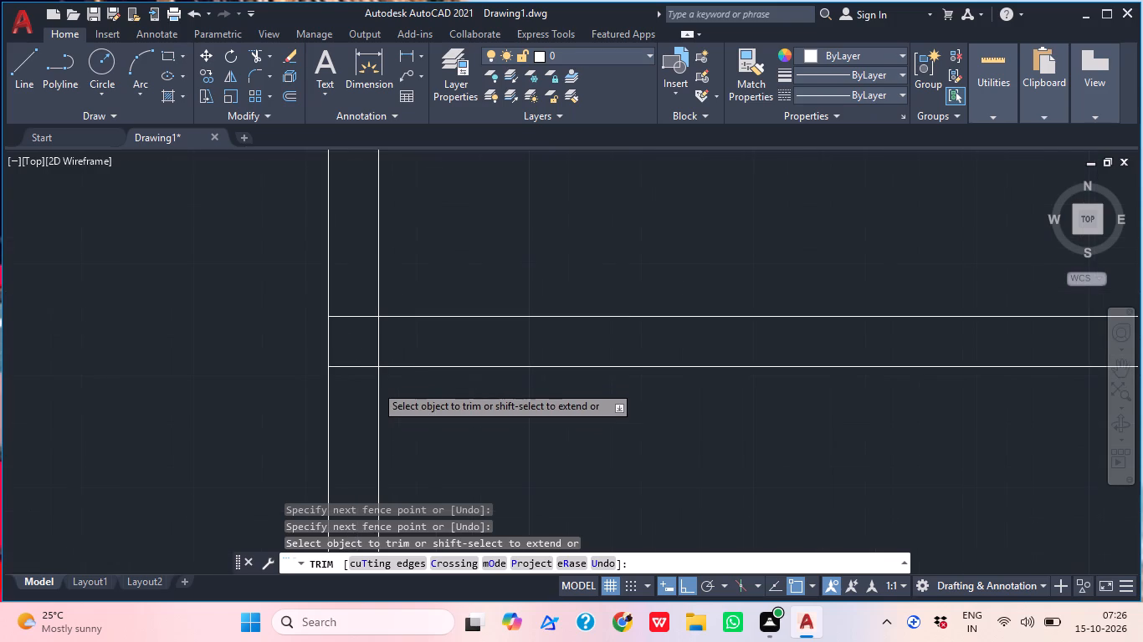
click(366, 378)
click(365, 308)
click(364, 335)
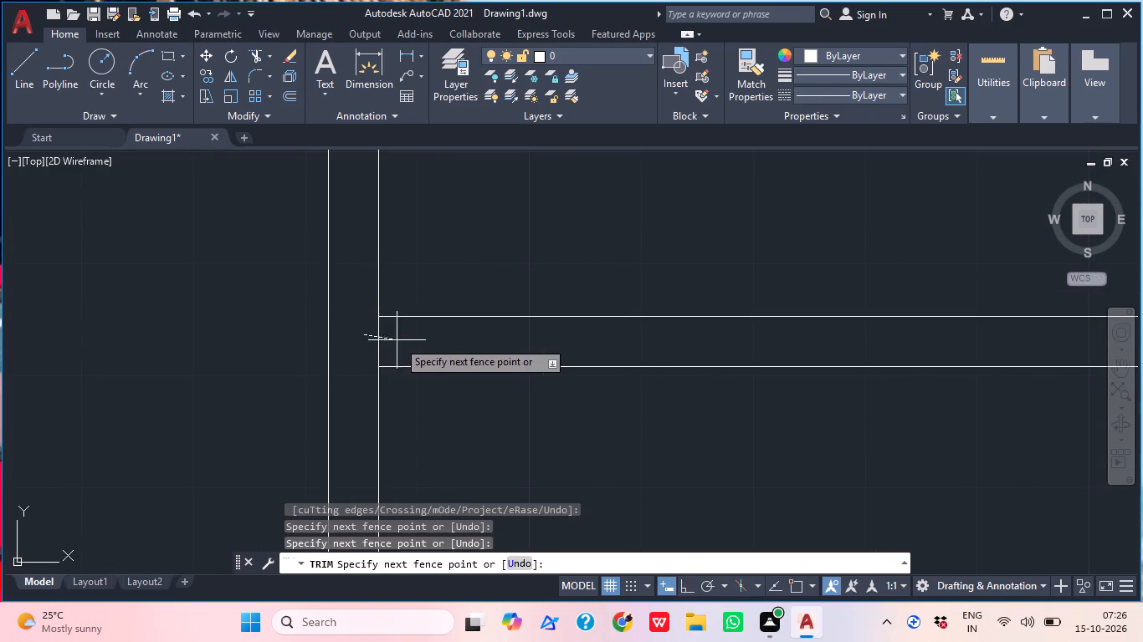
click(403, 340)
Trim the horizontal partition's ends inside the right outer wall and the inner wall line between them to open that junction.
scroll(412, 350, down, 5)
scroll(845, 354, up, 3)
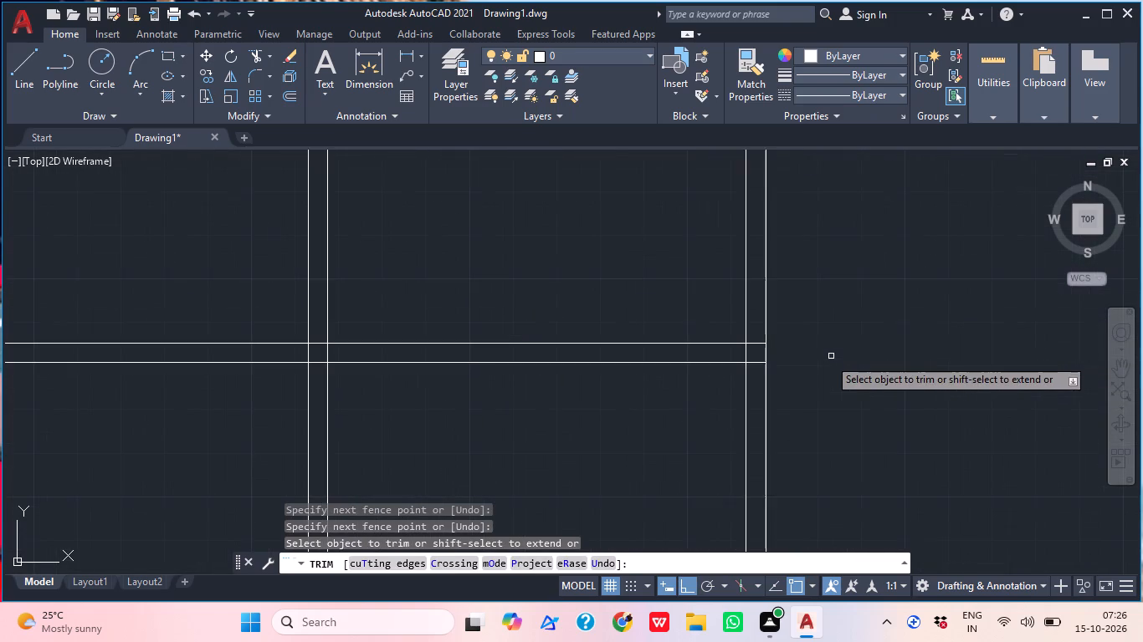
scroll(783, 366, up, 1)
click(748, 364)
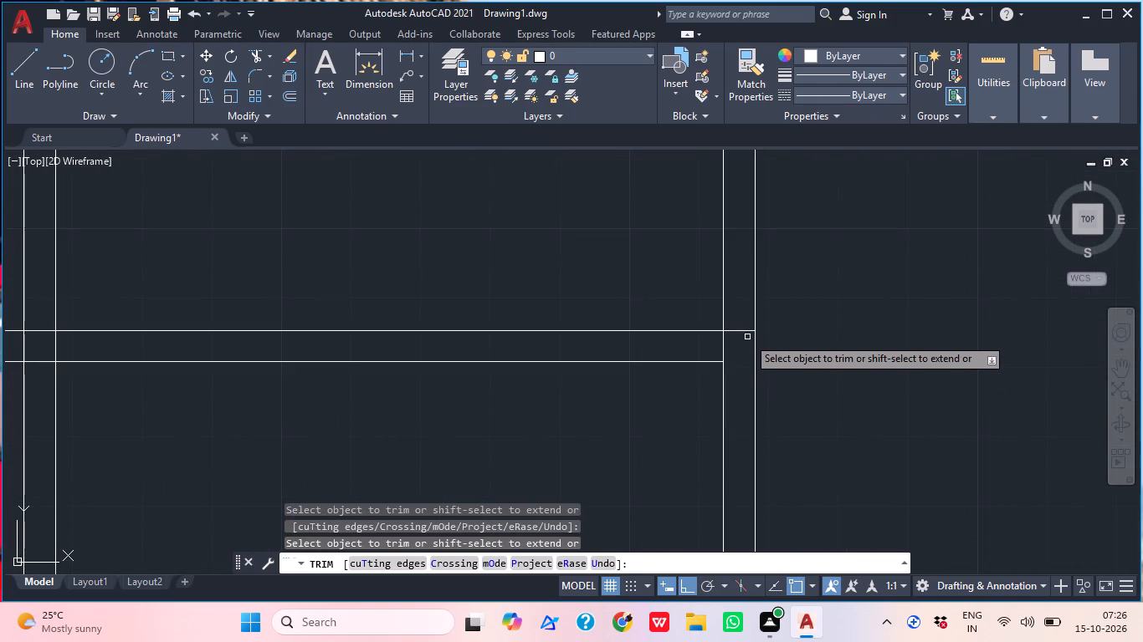
click(745, 330)
click(723, 349)
Trim the segments of both vertical partitions that cross through the thickness of the horizontal partition wall.
scroll(903, 349, down, 3)
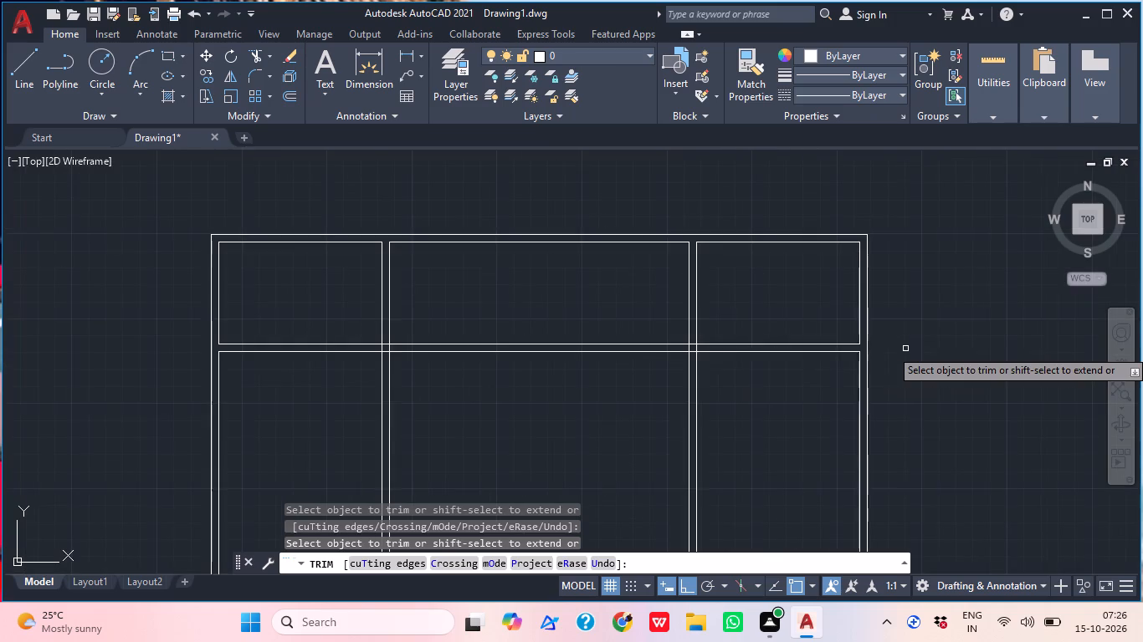
scroll(678, 358, up, 3)
click(703, 324)
click(820, 315)
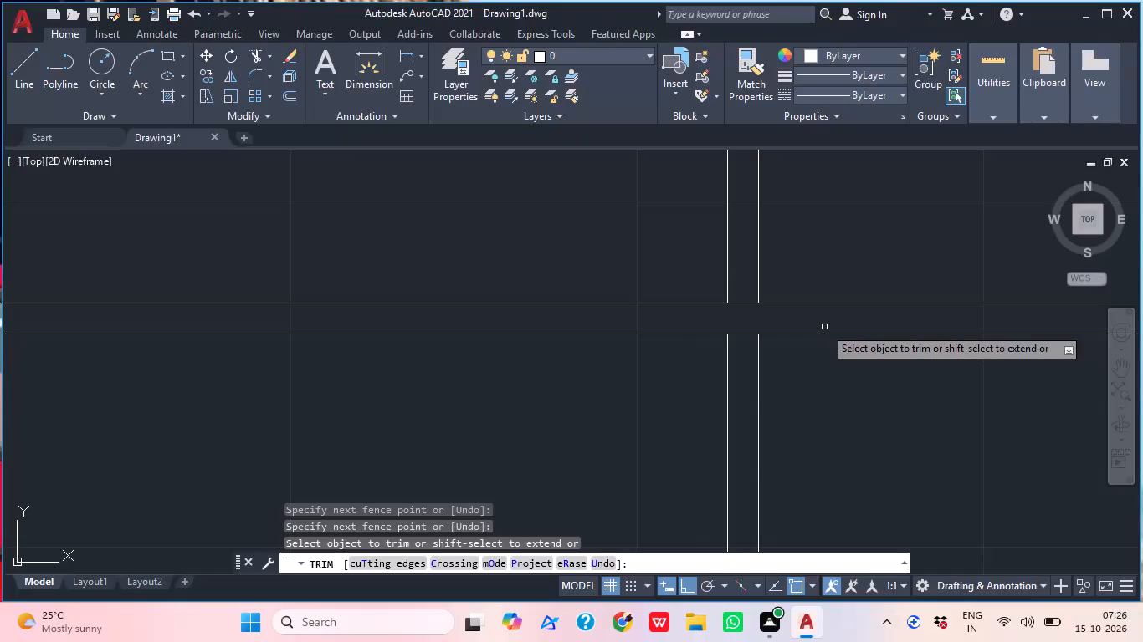
scroll(688, 330, down, 2)
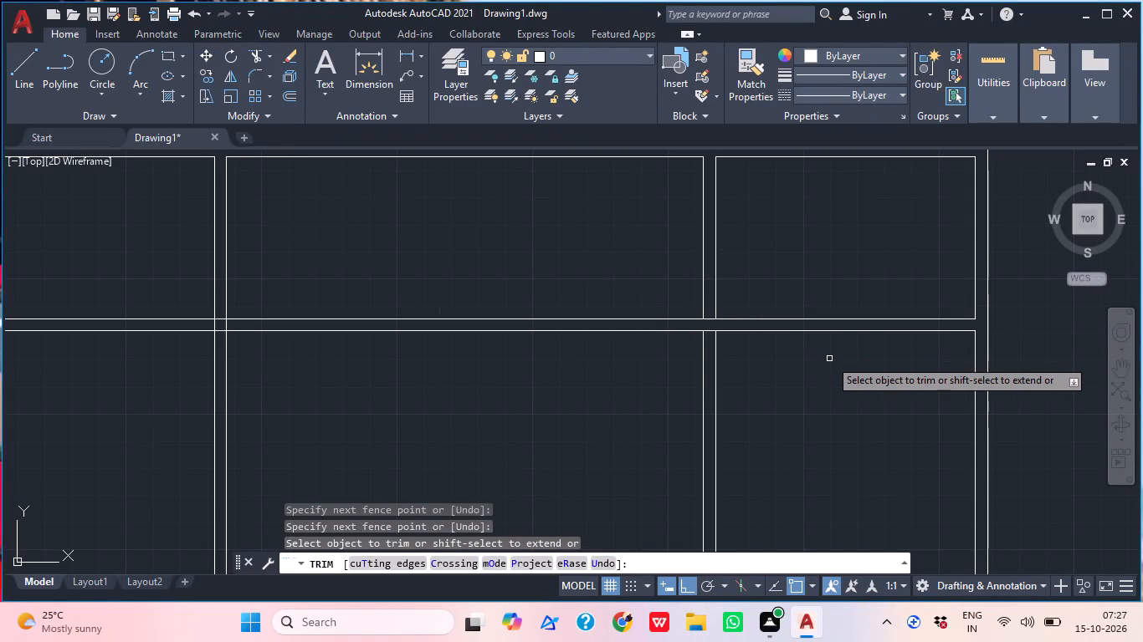
middle_drag(404, 338, 768, 301)
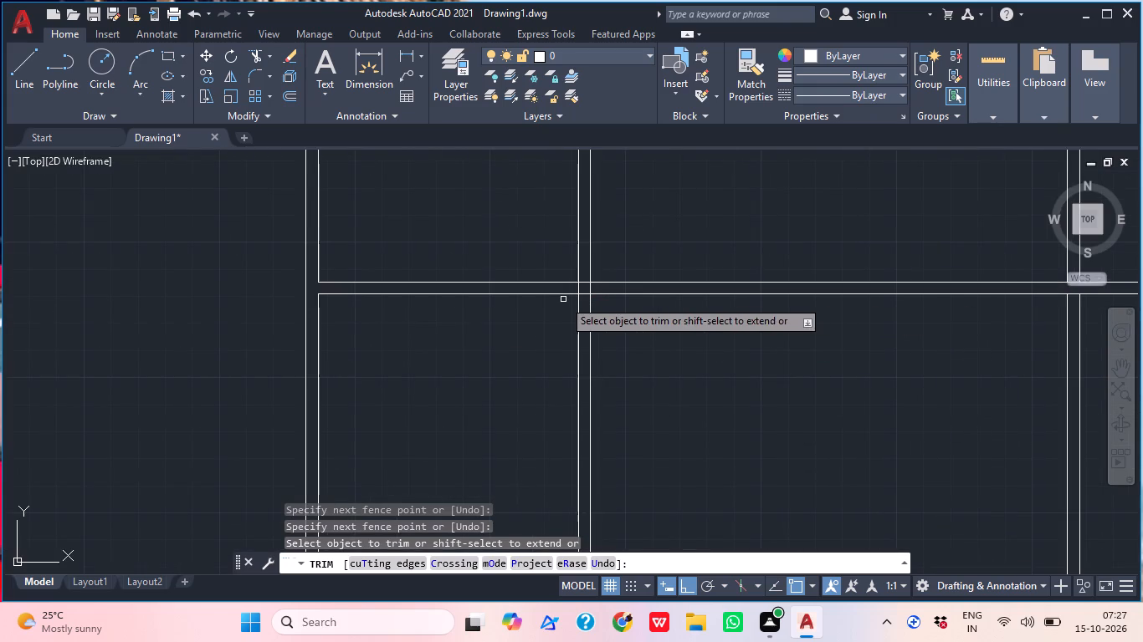
click(562, 288)
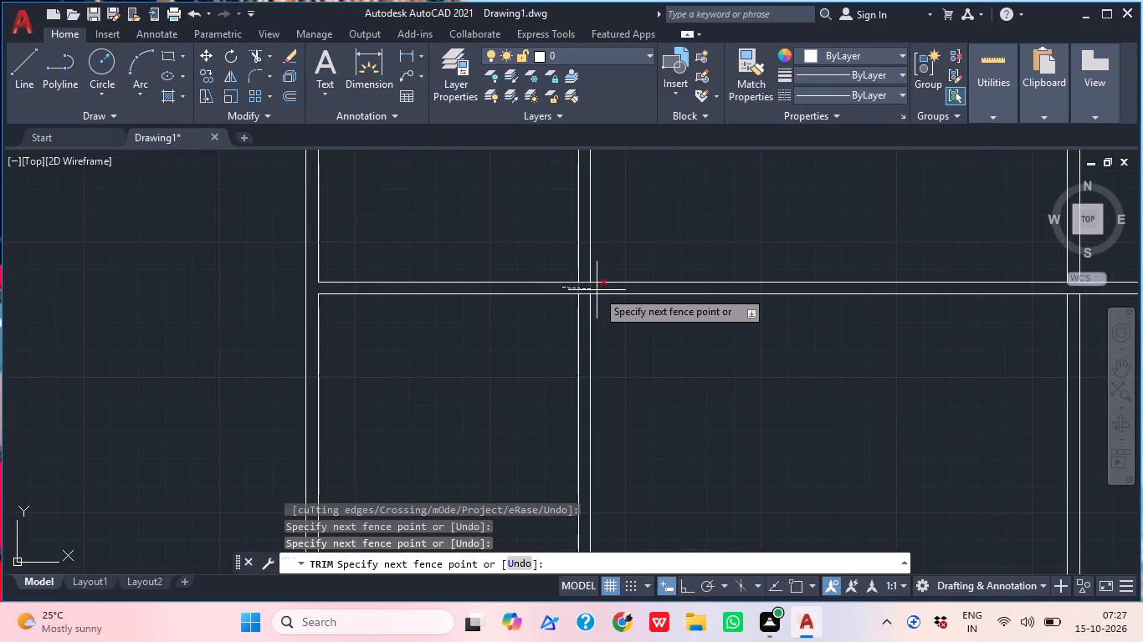
click(597, 290)
Trim away all four vertical partition lines below the horizontal partition wall, leaving one open area there.
scroll(667, 377, down, 1)
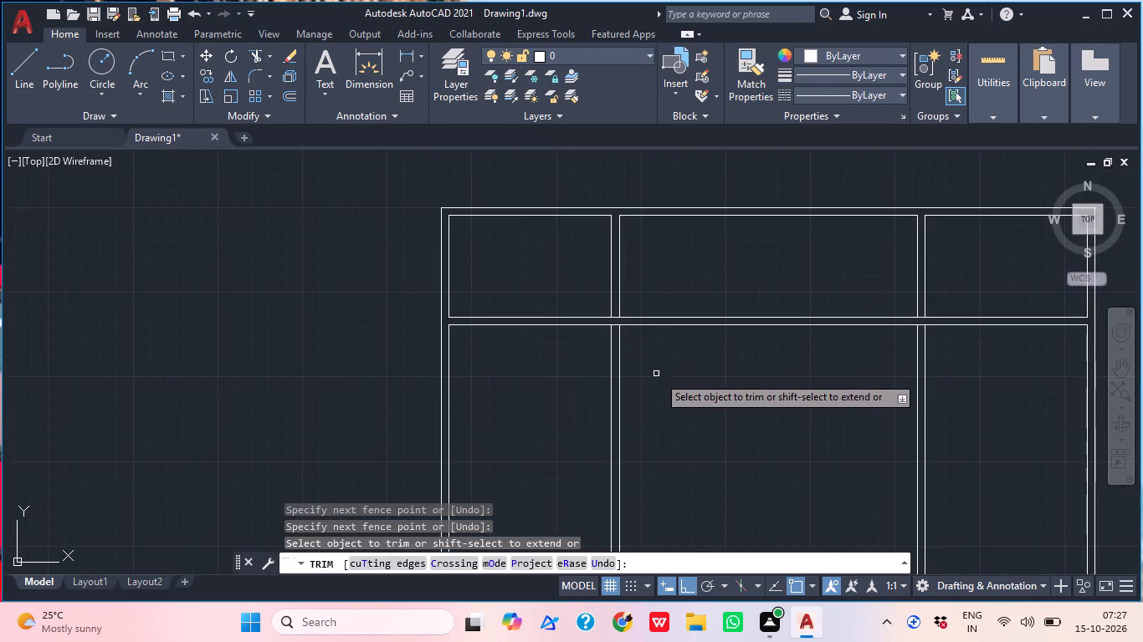
scroll(681, 396, down, 1)
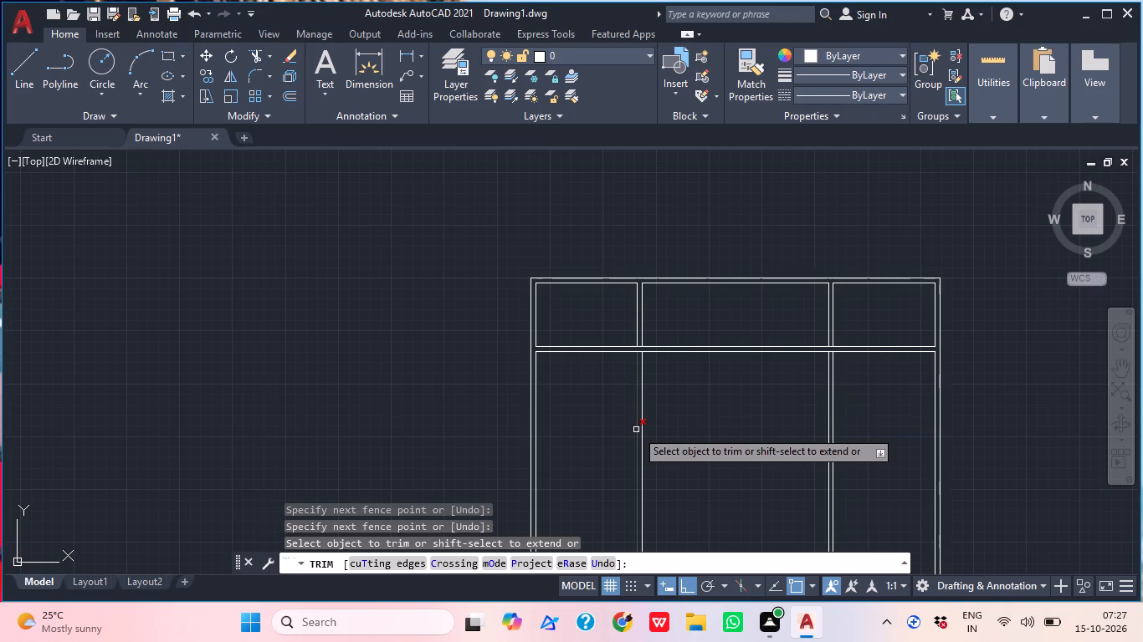
click(590, 411)
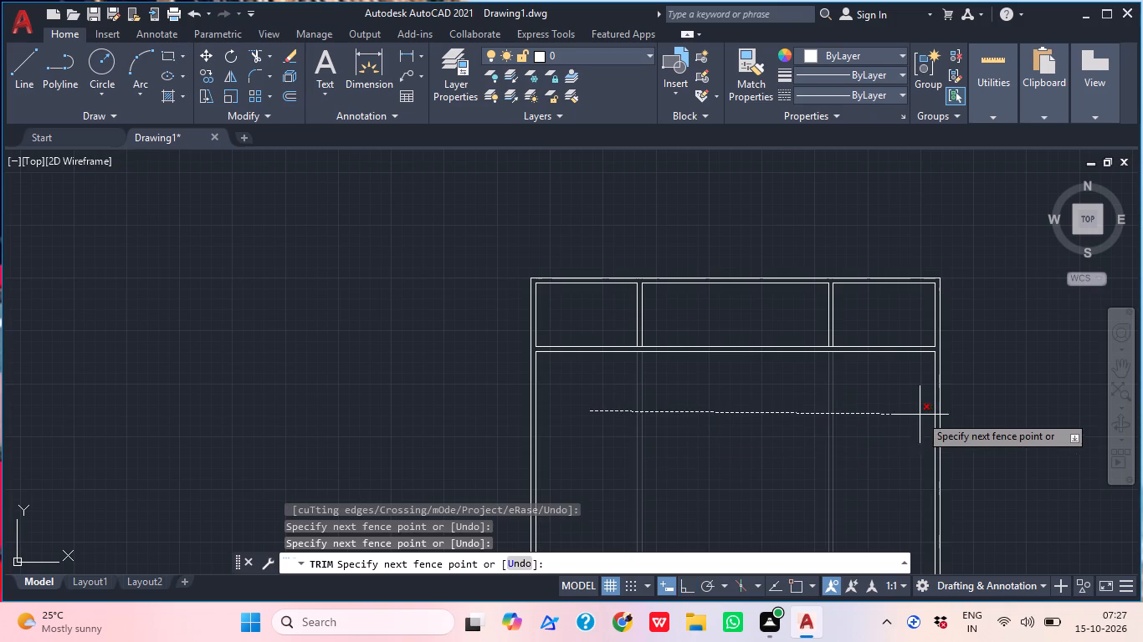
click(890, 413)
middle_drag(754, 418, 713, 437)
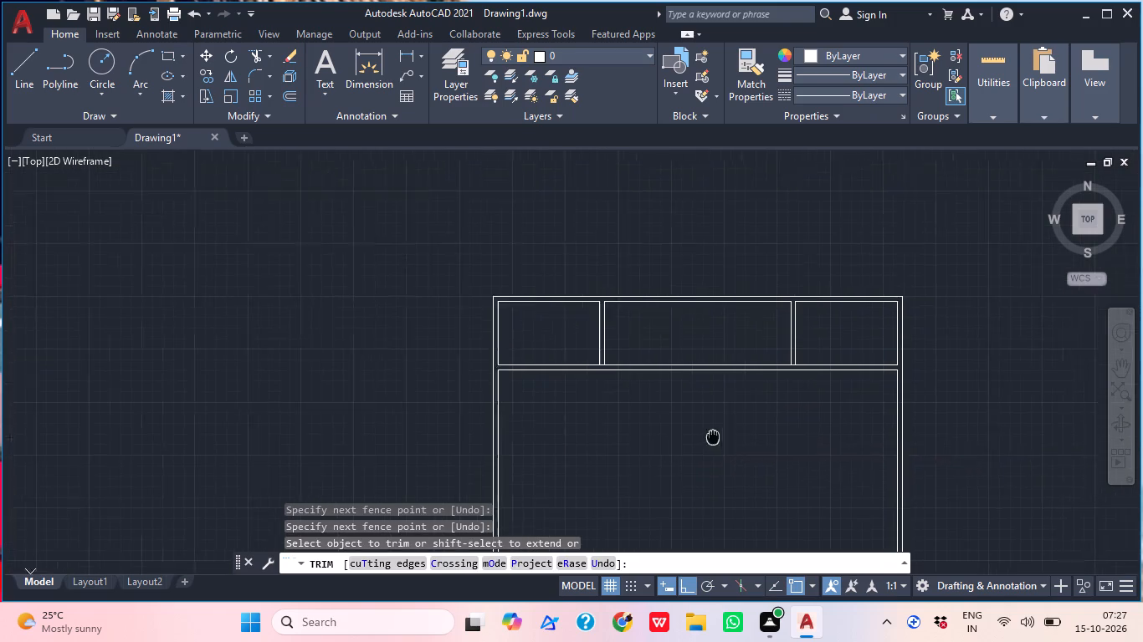
middle_drag(713, 437, 679, 445)
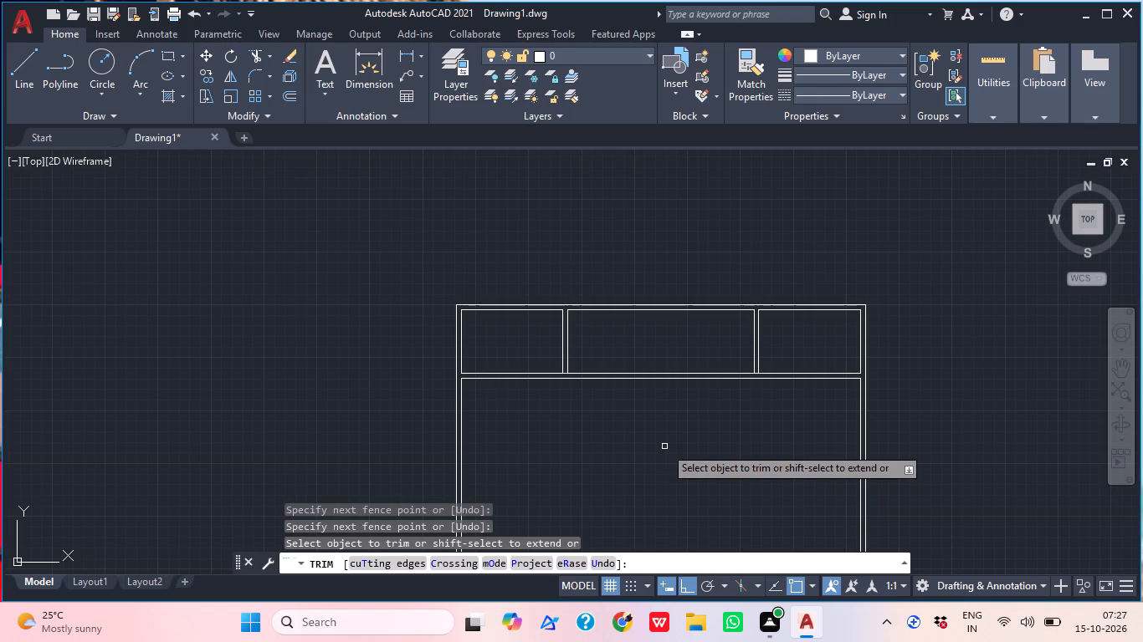
key(Escape)
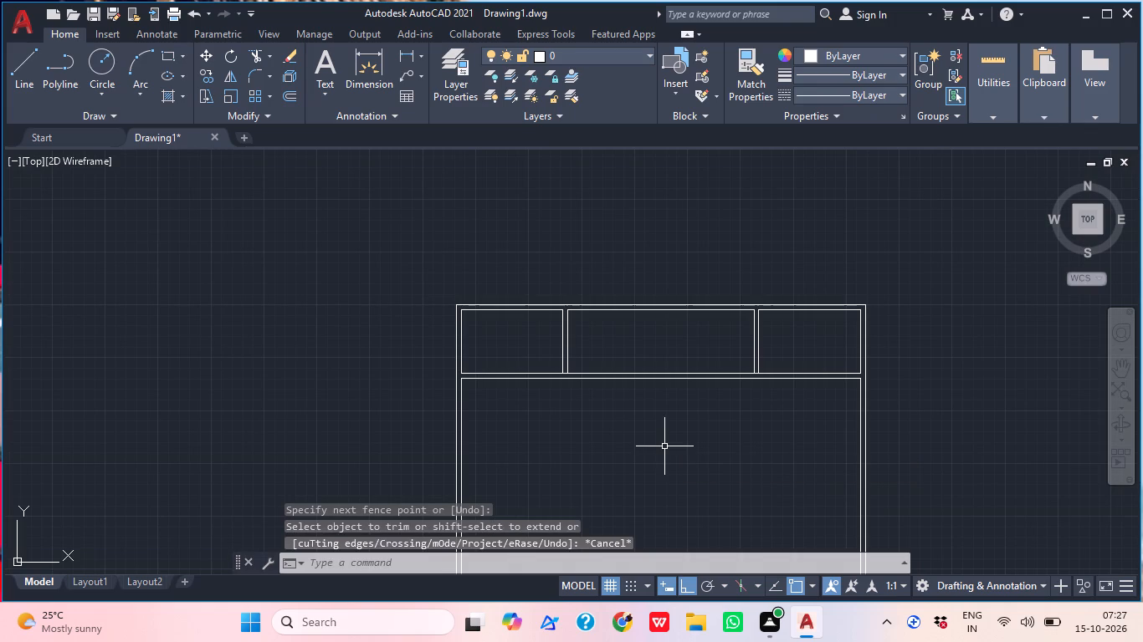
Offset the inner line of the left outer wall 14'6" to the right, below the horizontal partition, to set the lower-left room's width.
text(O)
key(space)
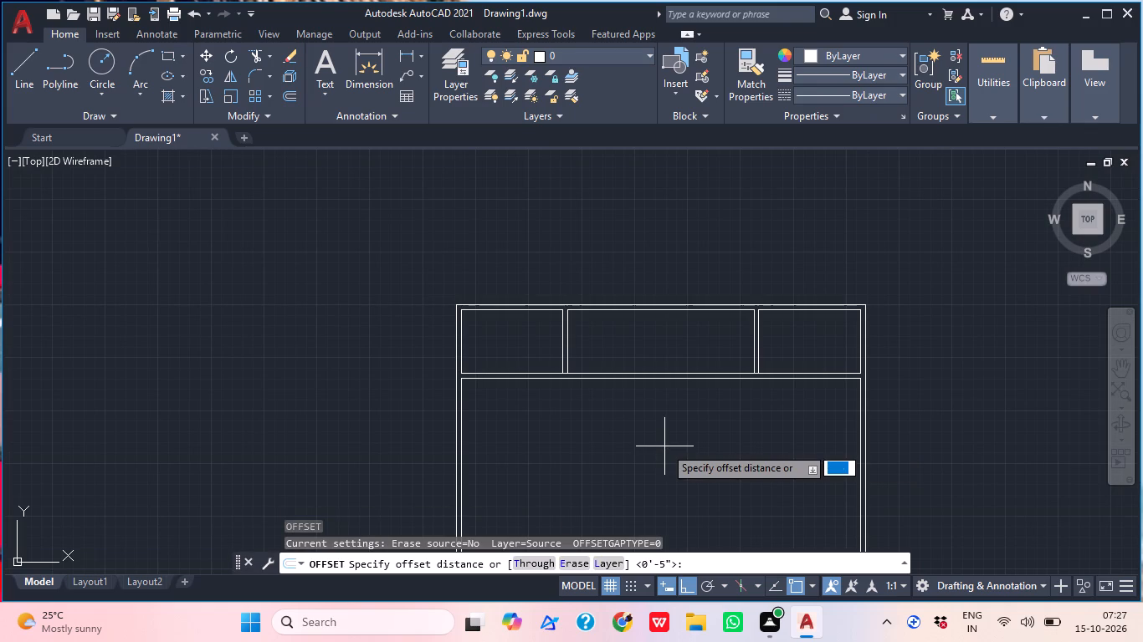
text(11)
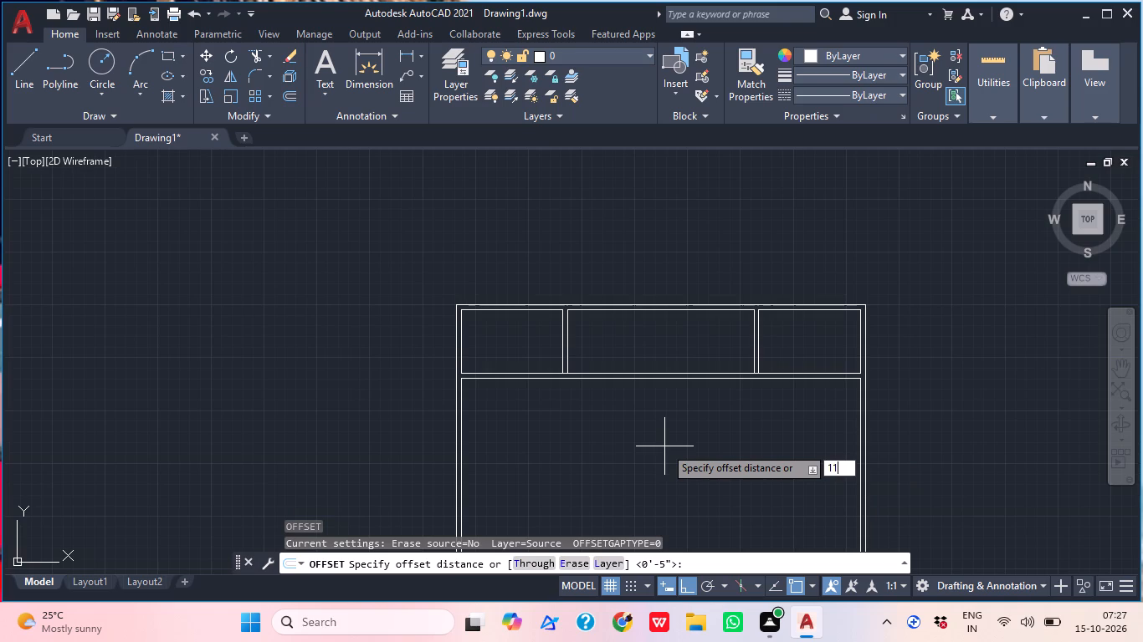
key(BackSpace)
text(4'6")
key(Return)
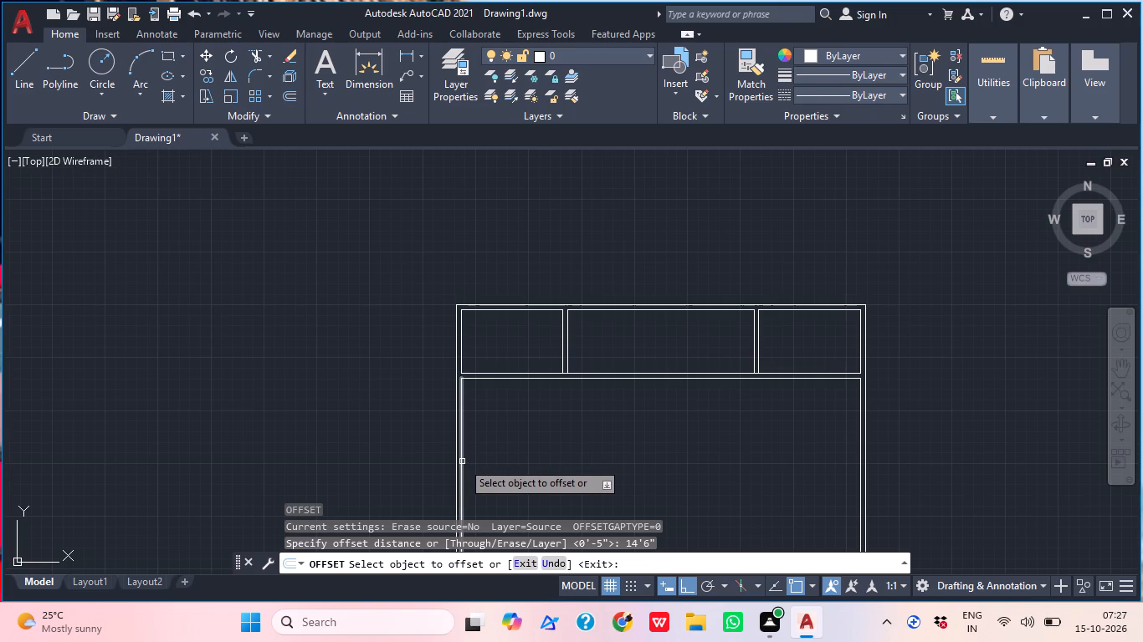
click(461, 461)
click(649, 451)
middle_drag(725, 454, 687, 426)
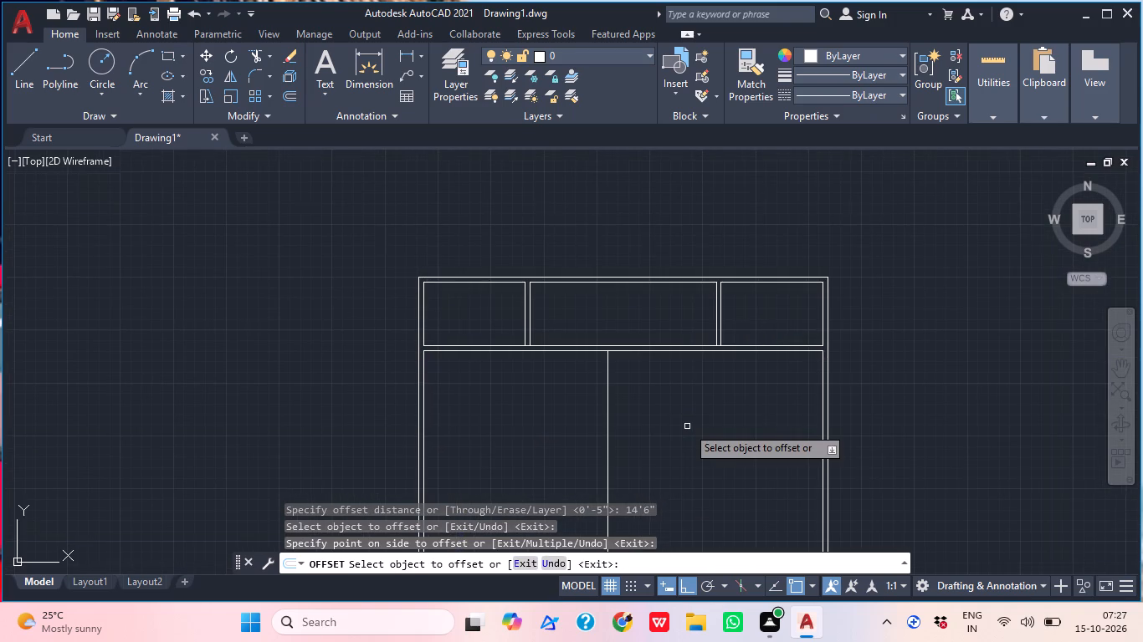
key(space)
Offset the new vertical line 4.5" to the right to form the lower partition wall's thickness.
key(space)
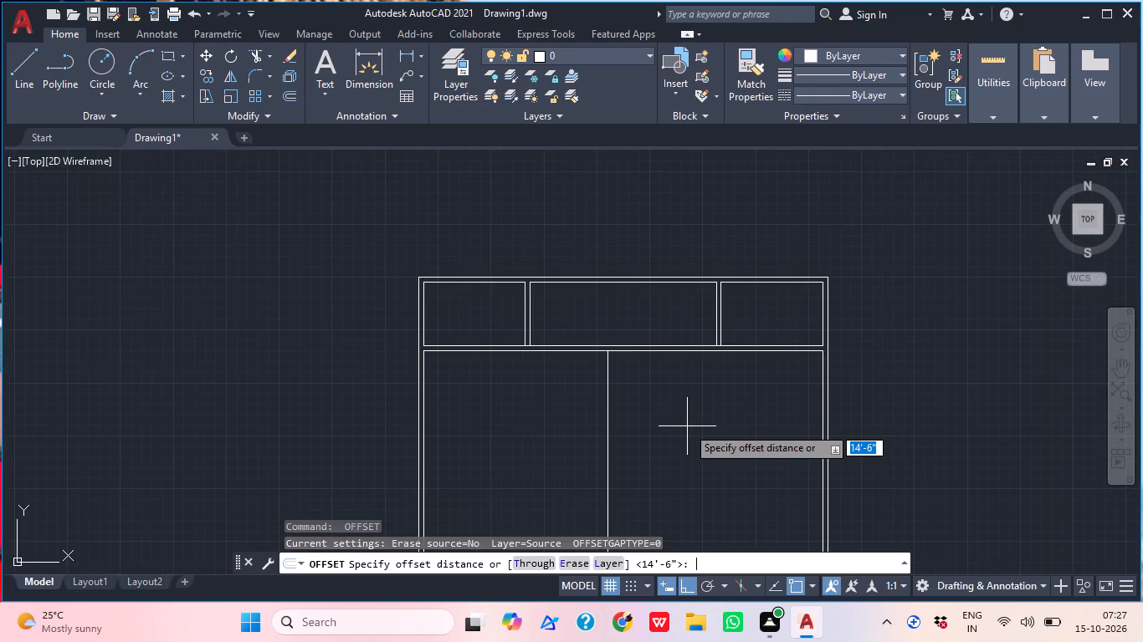
text(4.5)
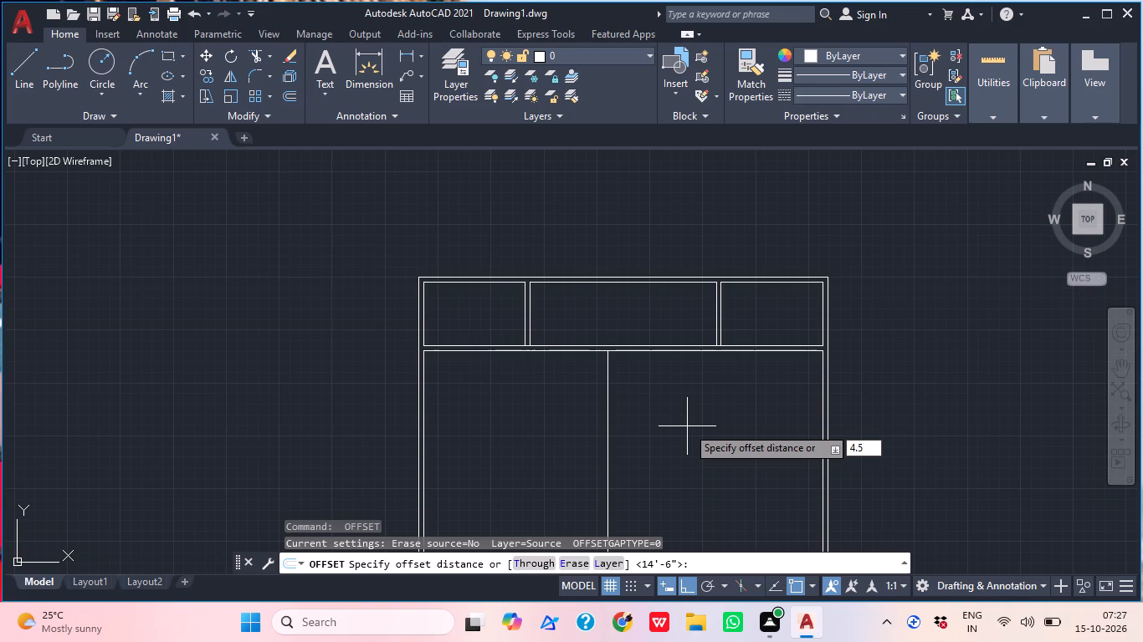
key(shift+quotedbl)
key(Return)
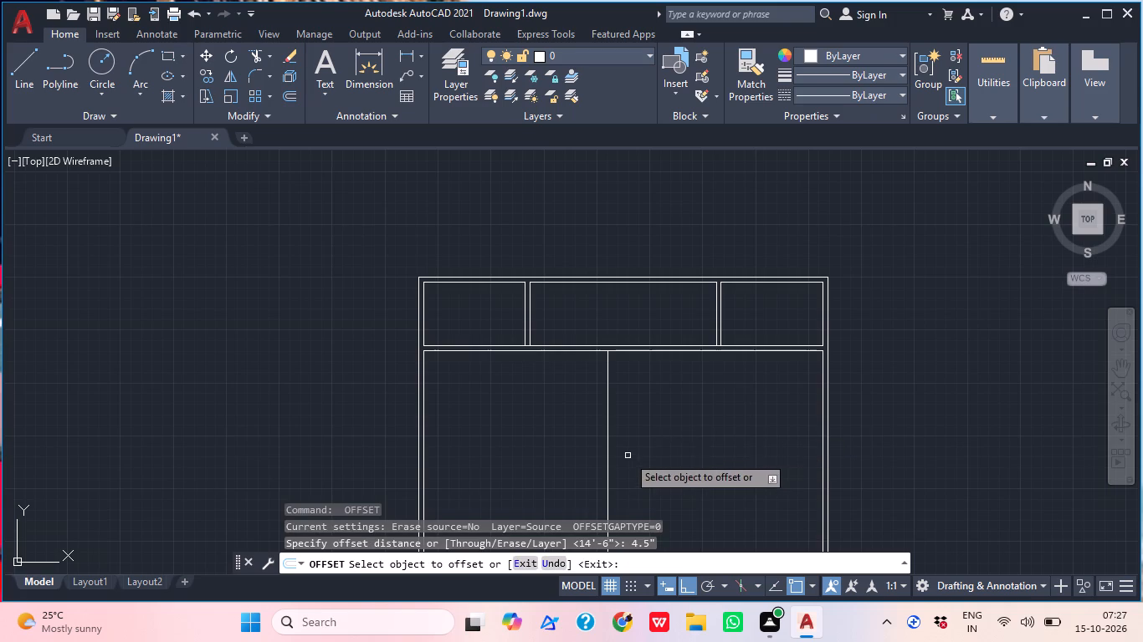
click(609, 442)
click(685, 447)
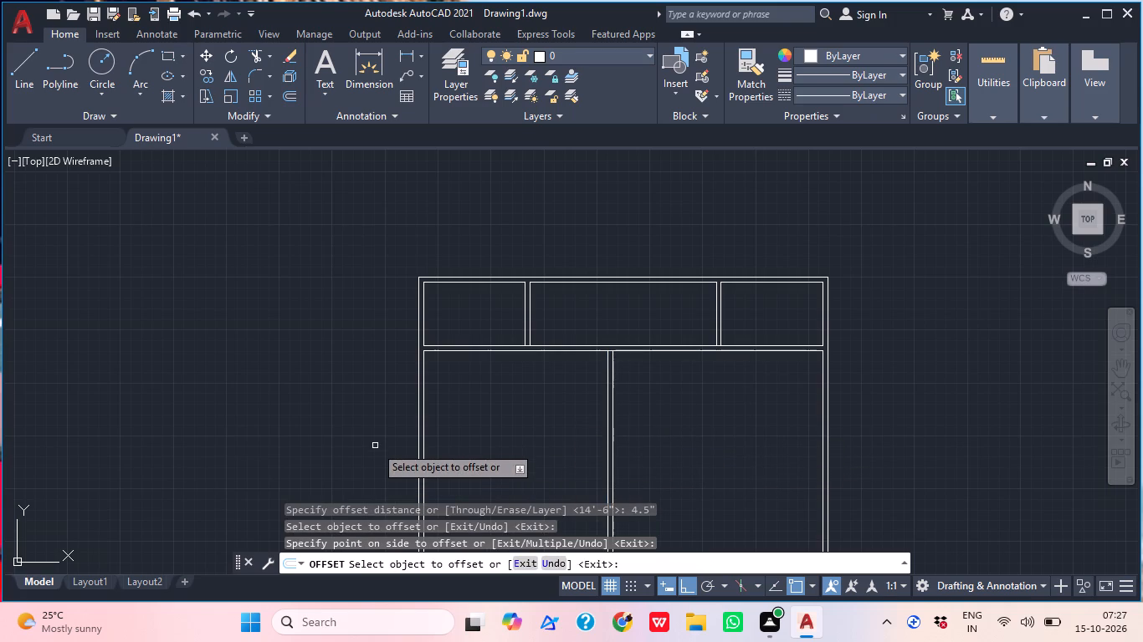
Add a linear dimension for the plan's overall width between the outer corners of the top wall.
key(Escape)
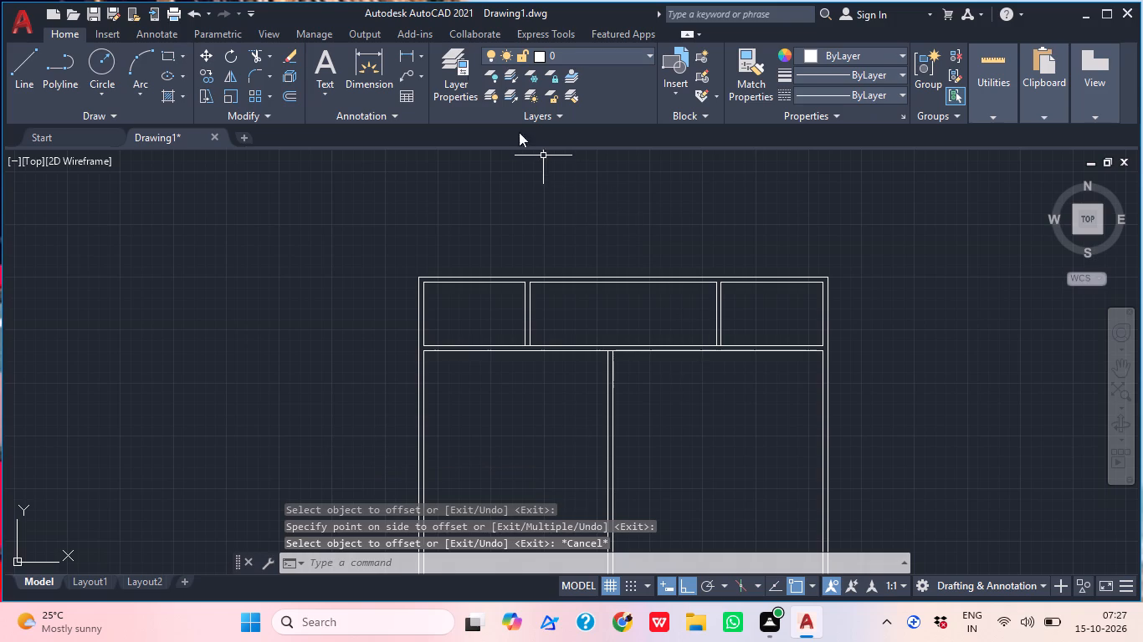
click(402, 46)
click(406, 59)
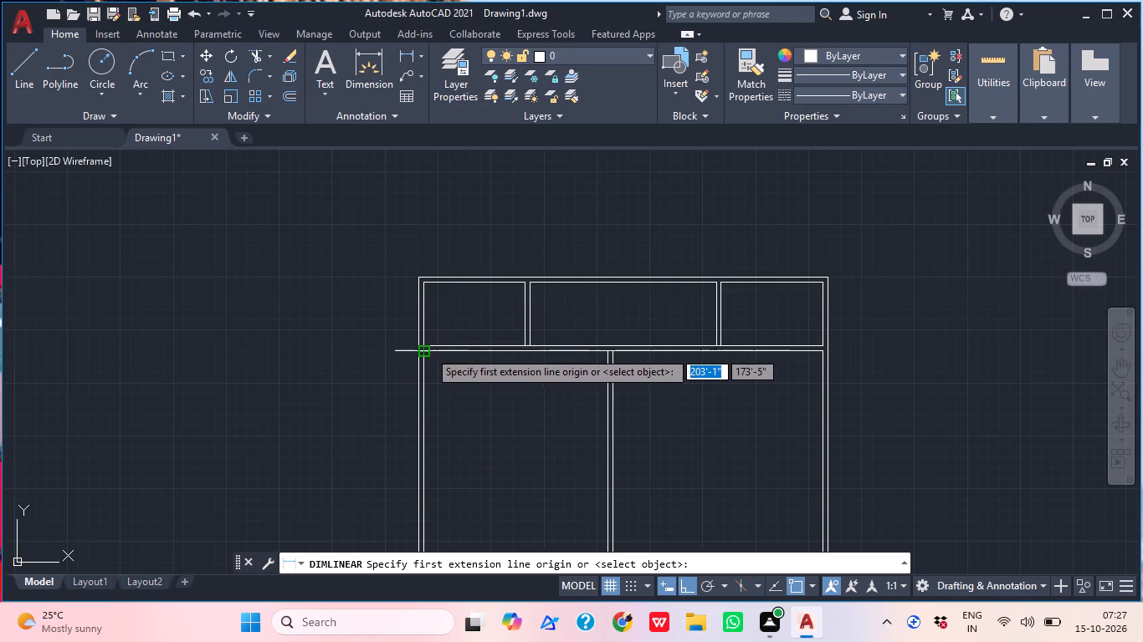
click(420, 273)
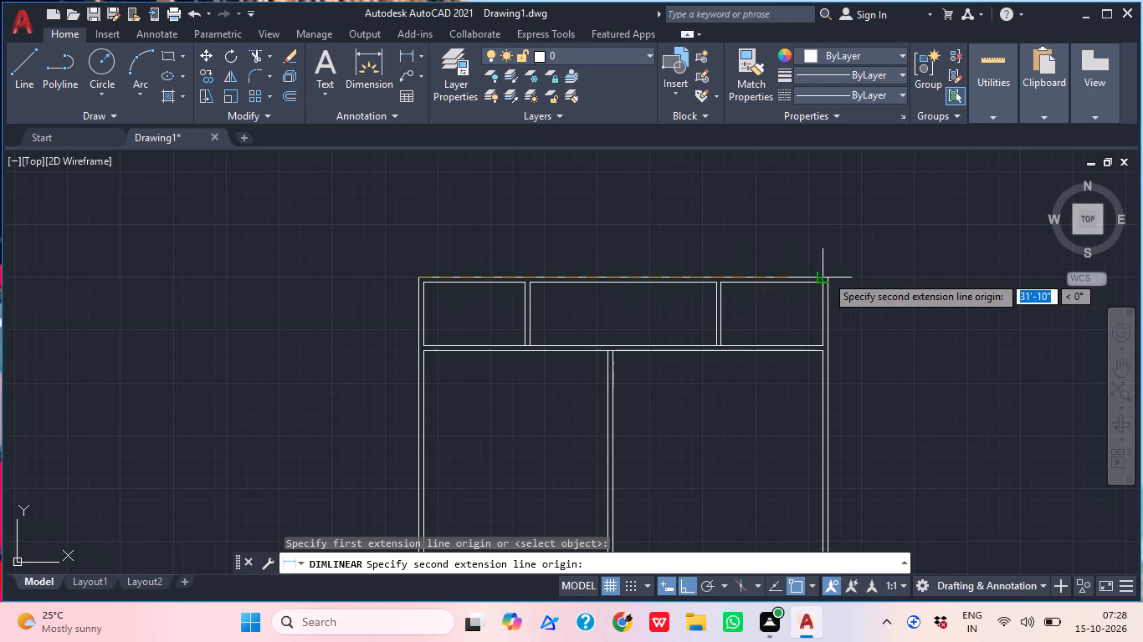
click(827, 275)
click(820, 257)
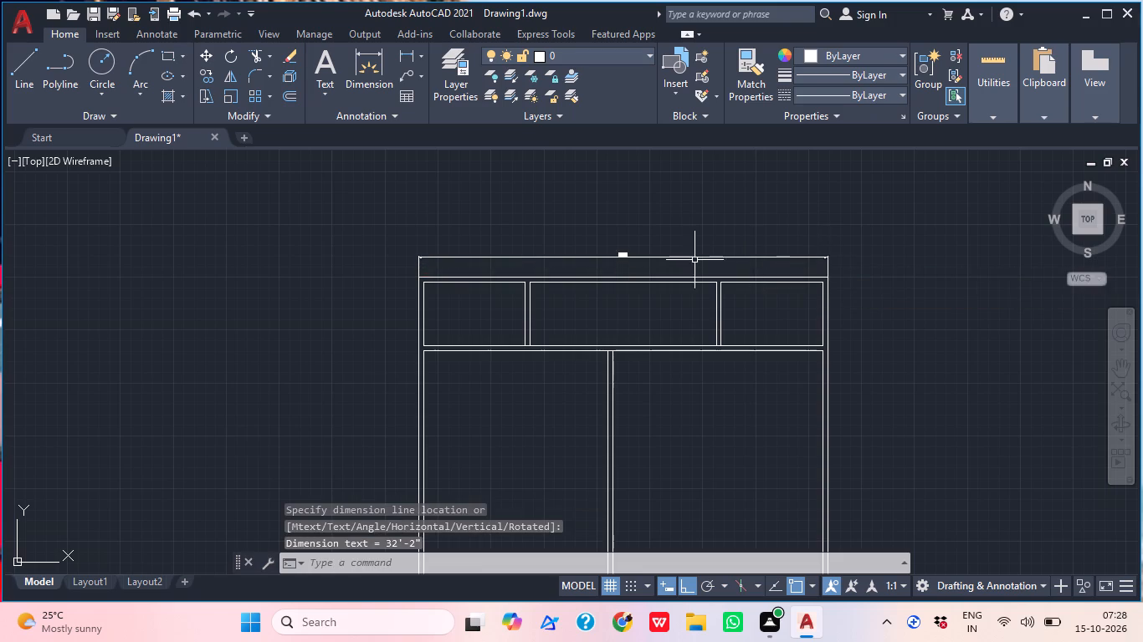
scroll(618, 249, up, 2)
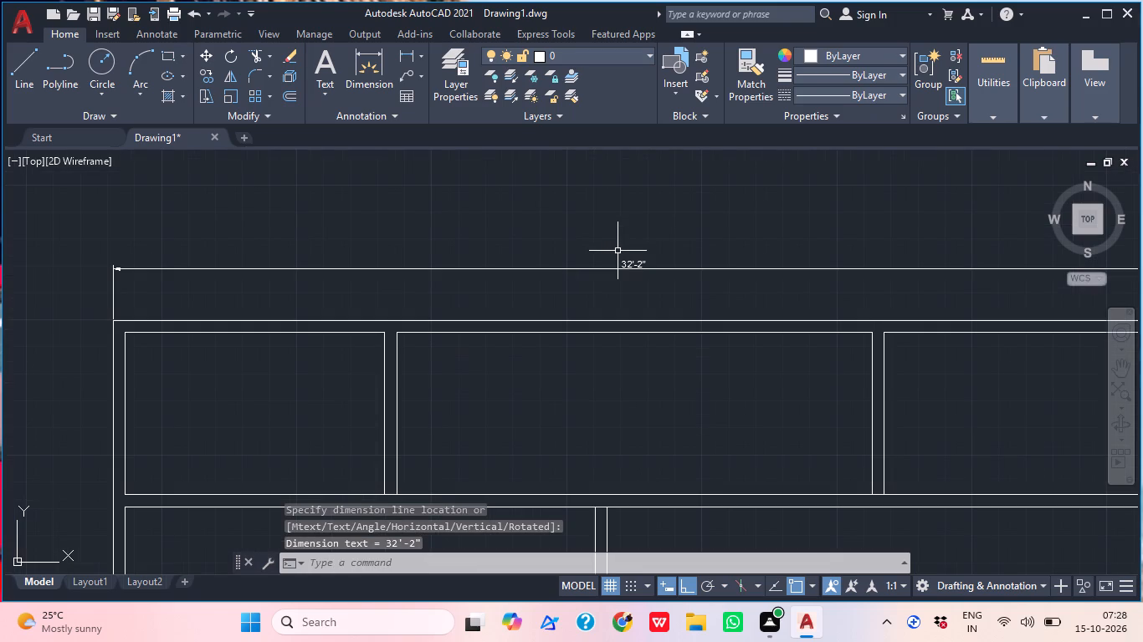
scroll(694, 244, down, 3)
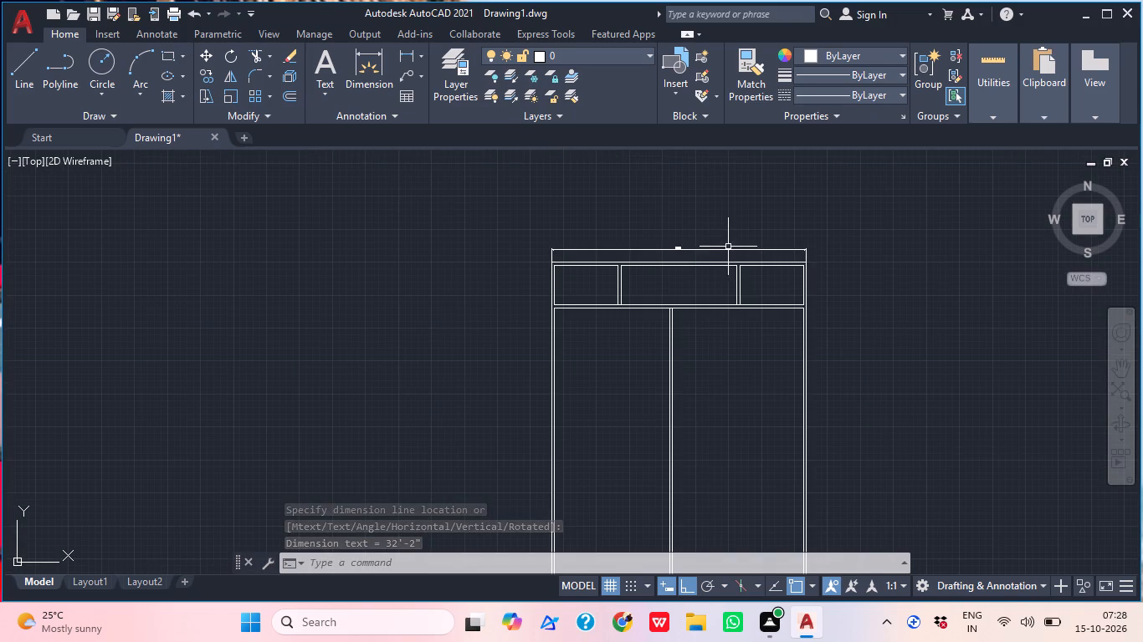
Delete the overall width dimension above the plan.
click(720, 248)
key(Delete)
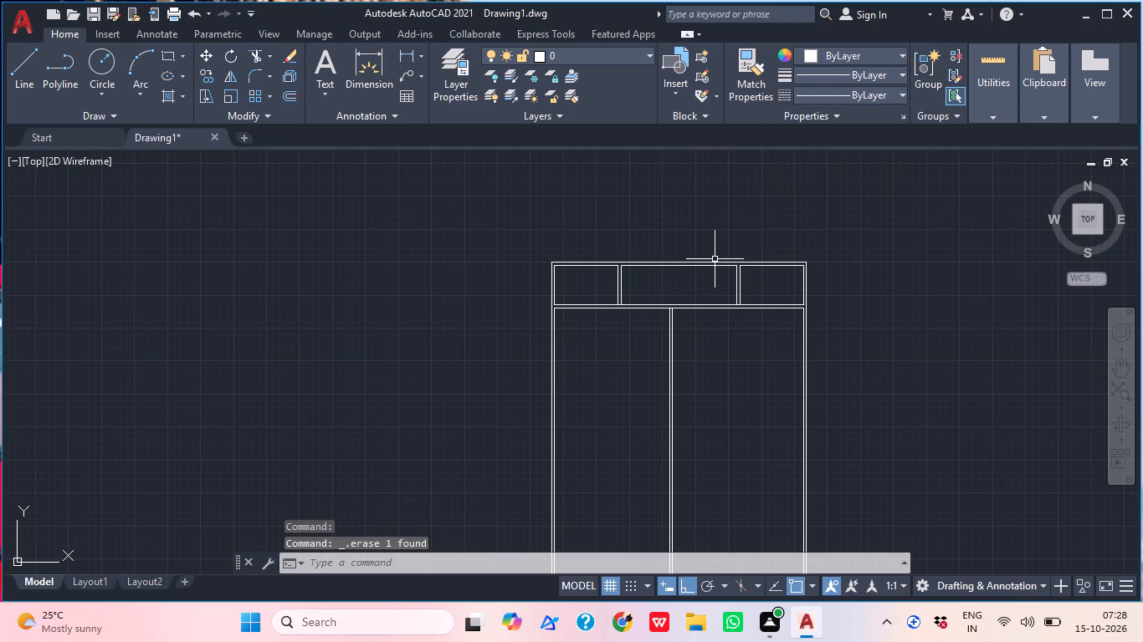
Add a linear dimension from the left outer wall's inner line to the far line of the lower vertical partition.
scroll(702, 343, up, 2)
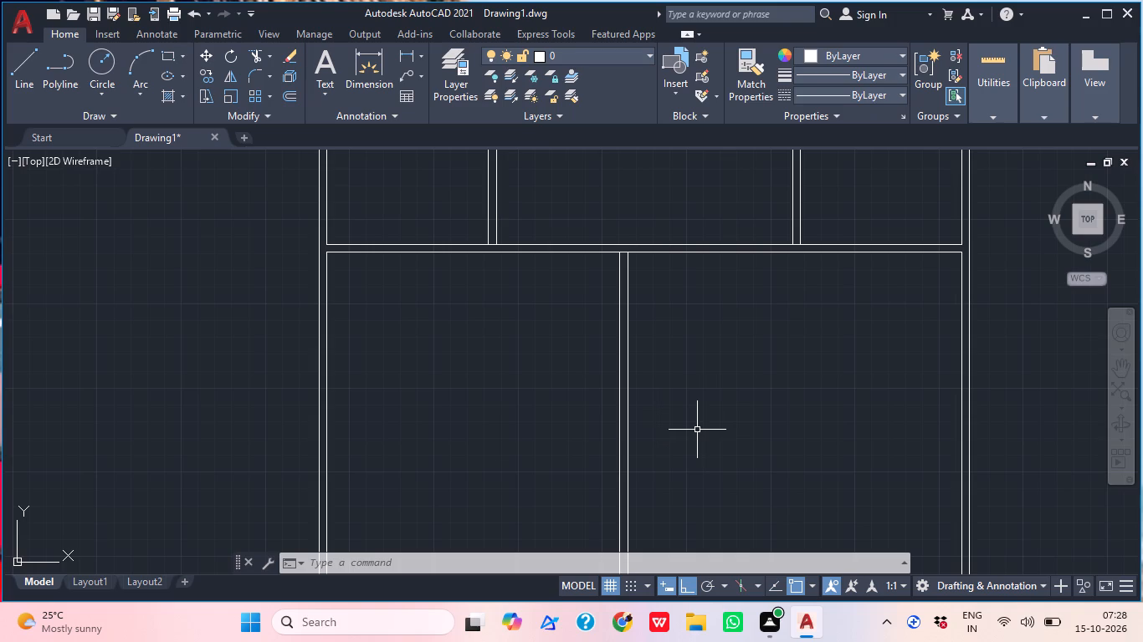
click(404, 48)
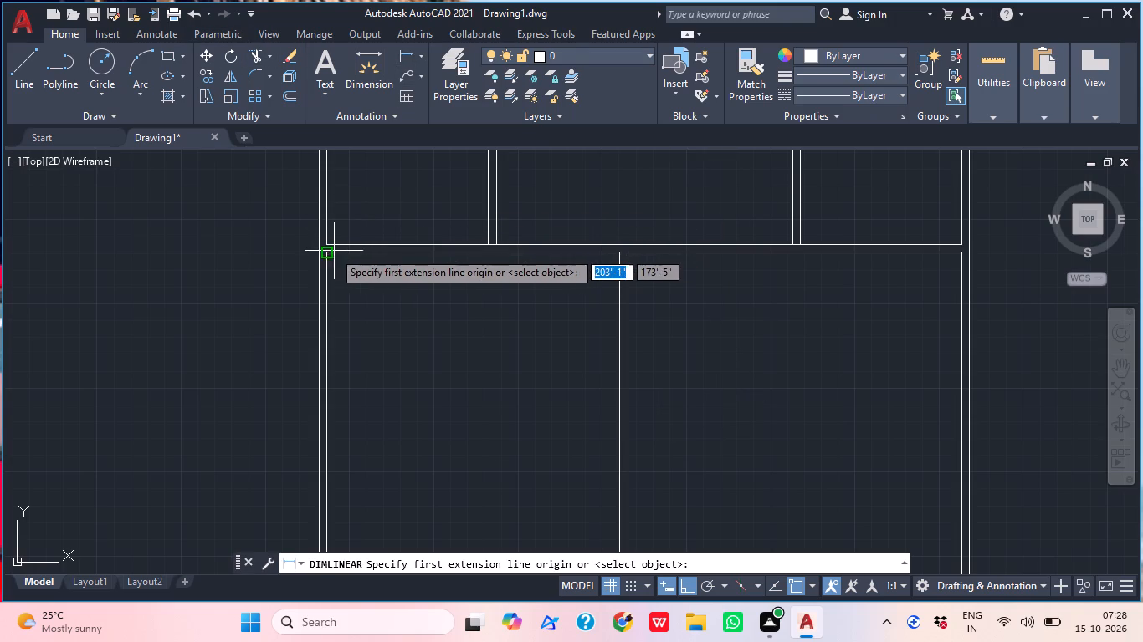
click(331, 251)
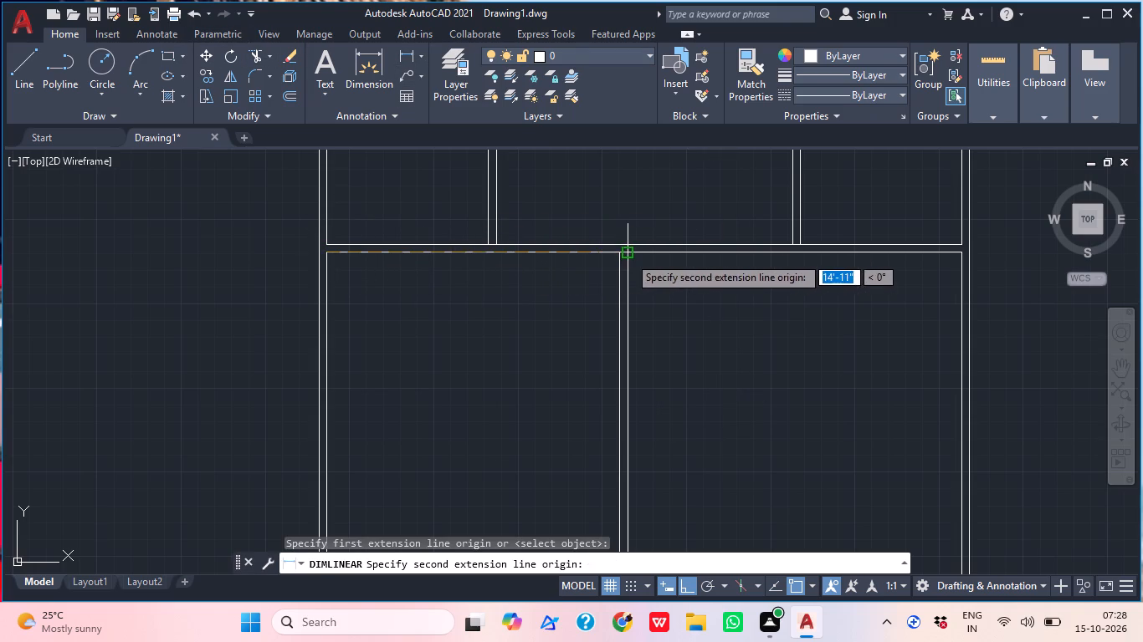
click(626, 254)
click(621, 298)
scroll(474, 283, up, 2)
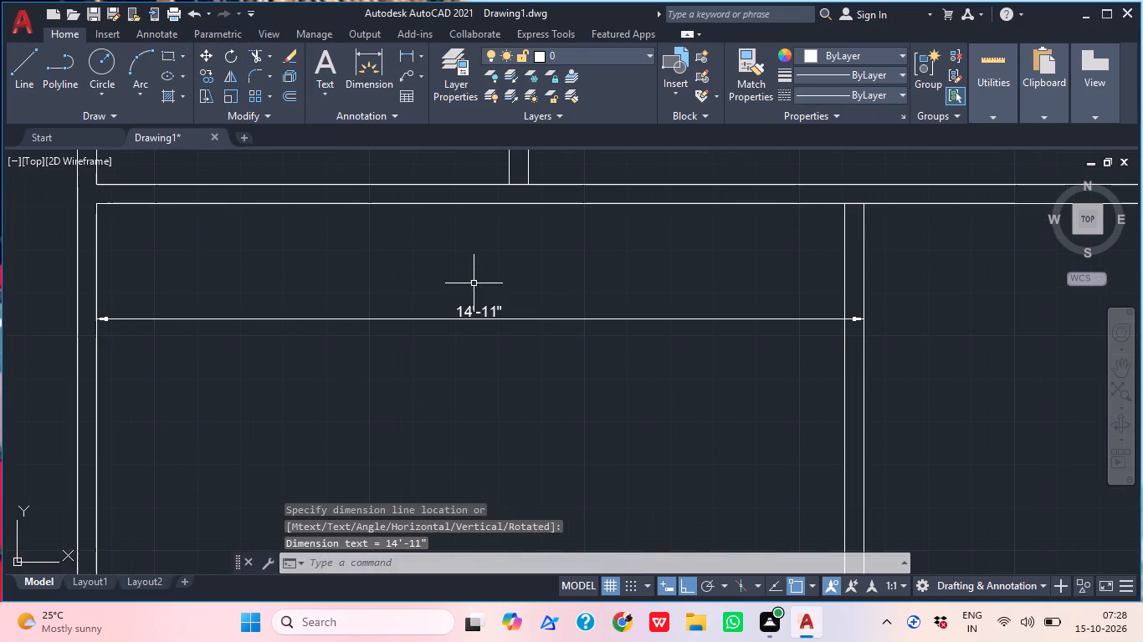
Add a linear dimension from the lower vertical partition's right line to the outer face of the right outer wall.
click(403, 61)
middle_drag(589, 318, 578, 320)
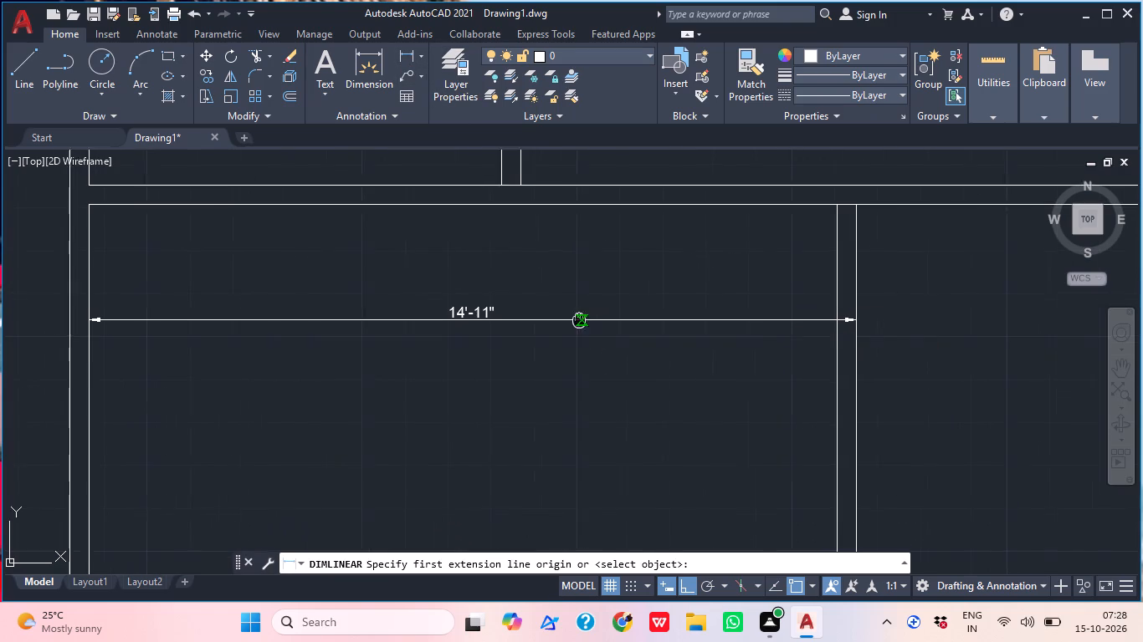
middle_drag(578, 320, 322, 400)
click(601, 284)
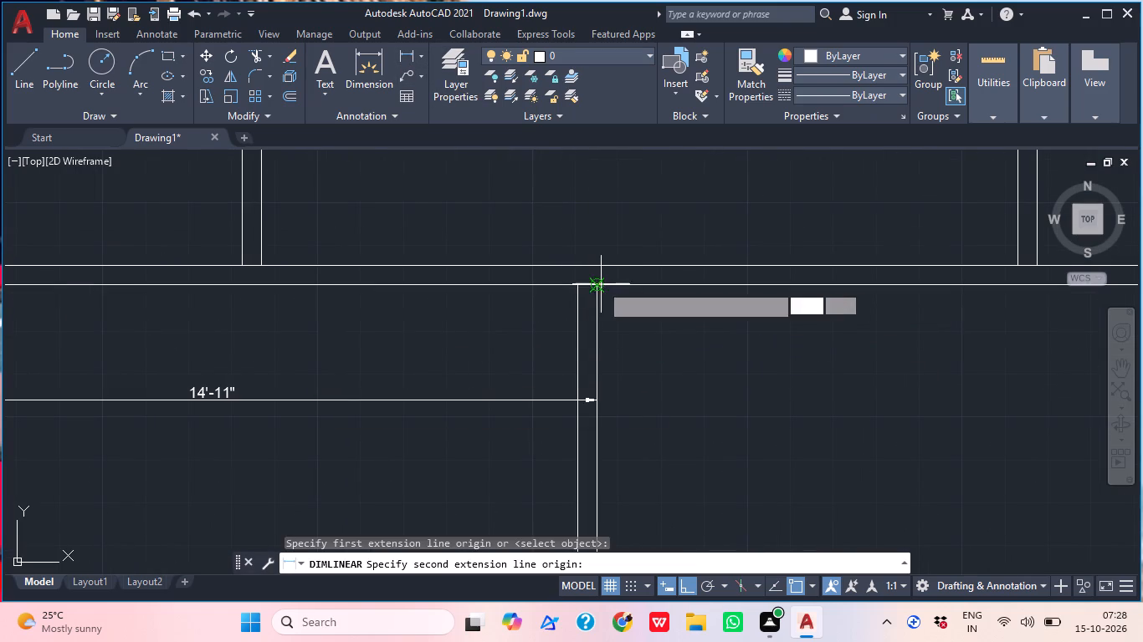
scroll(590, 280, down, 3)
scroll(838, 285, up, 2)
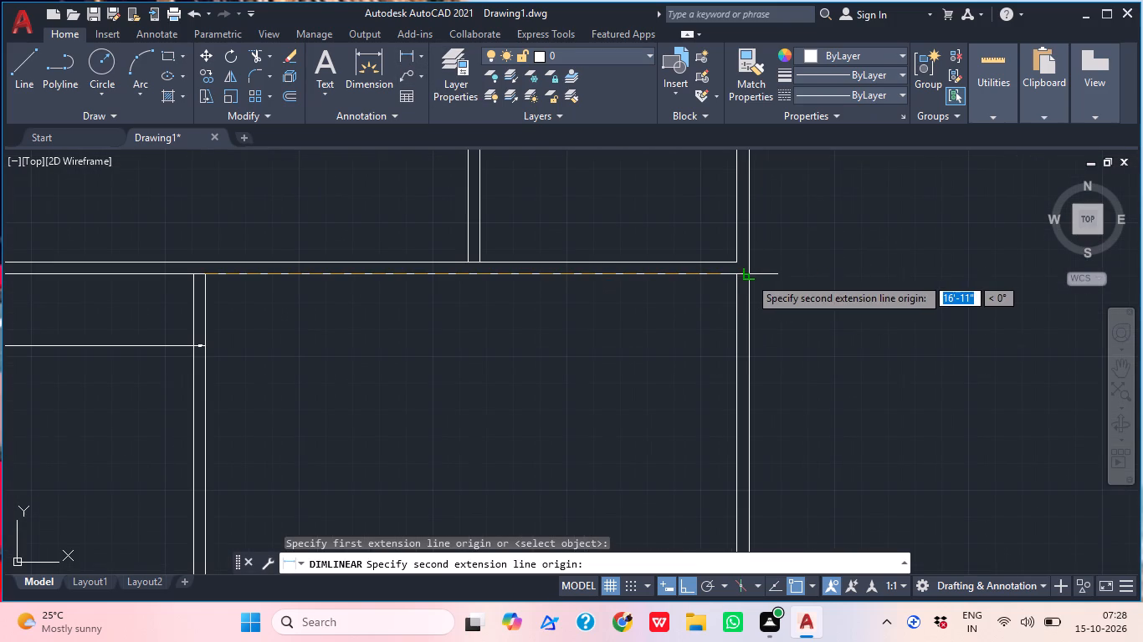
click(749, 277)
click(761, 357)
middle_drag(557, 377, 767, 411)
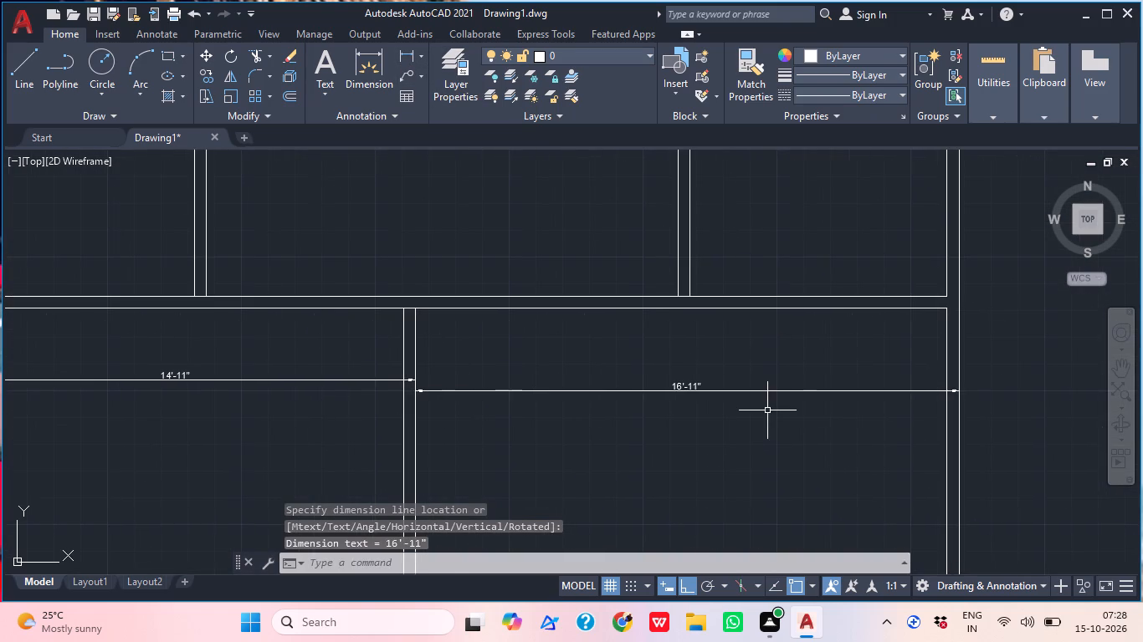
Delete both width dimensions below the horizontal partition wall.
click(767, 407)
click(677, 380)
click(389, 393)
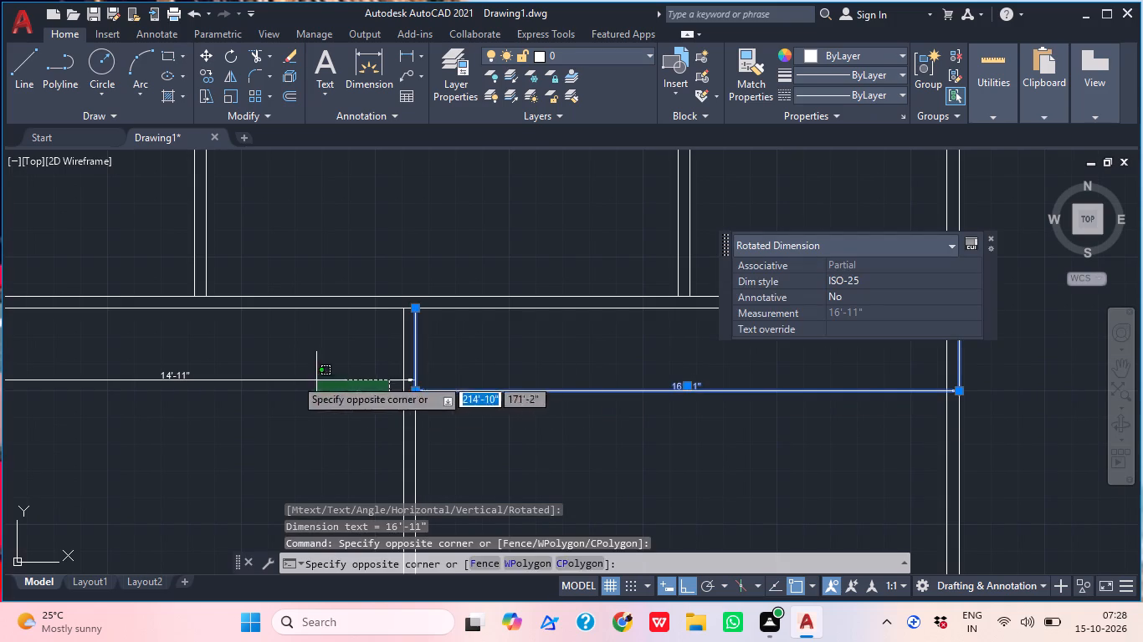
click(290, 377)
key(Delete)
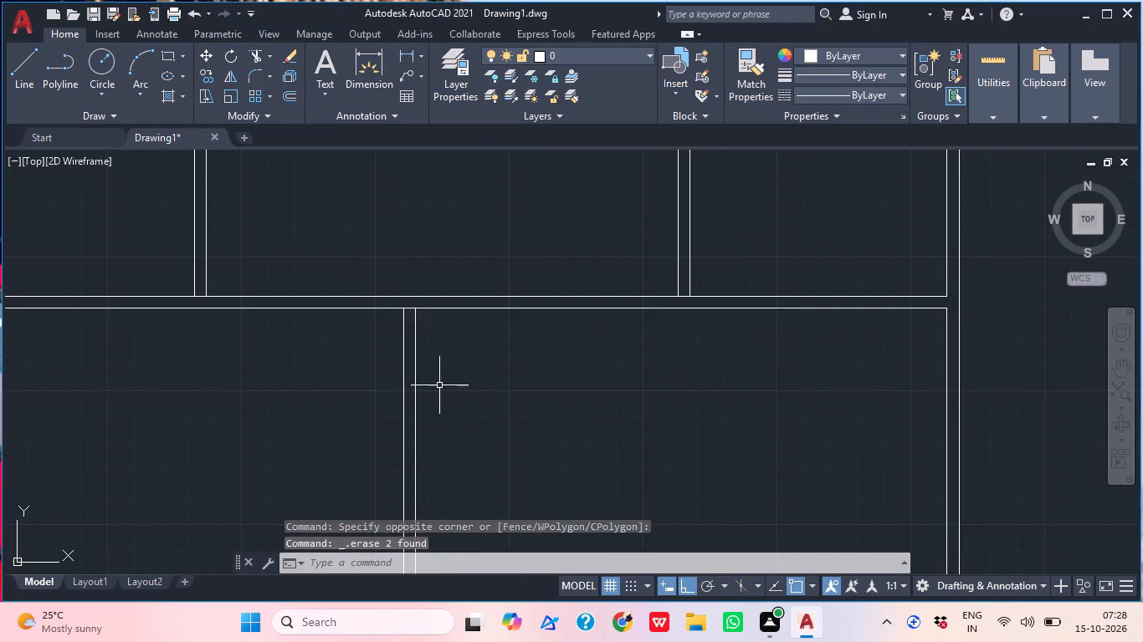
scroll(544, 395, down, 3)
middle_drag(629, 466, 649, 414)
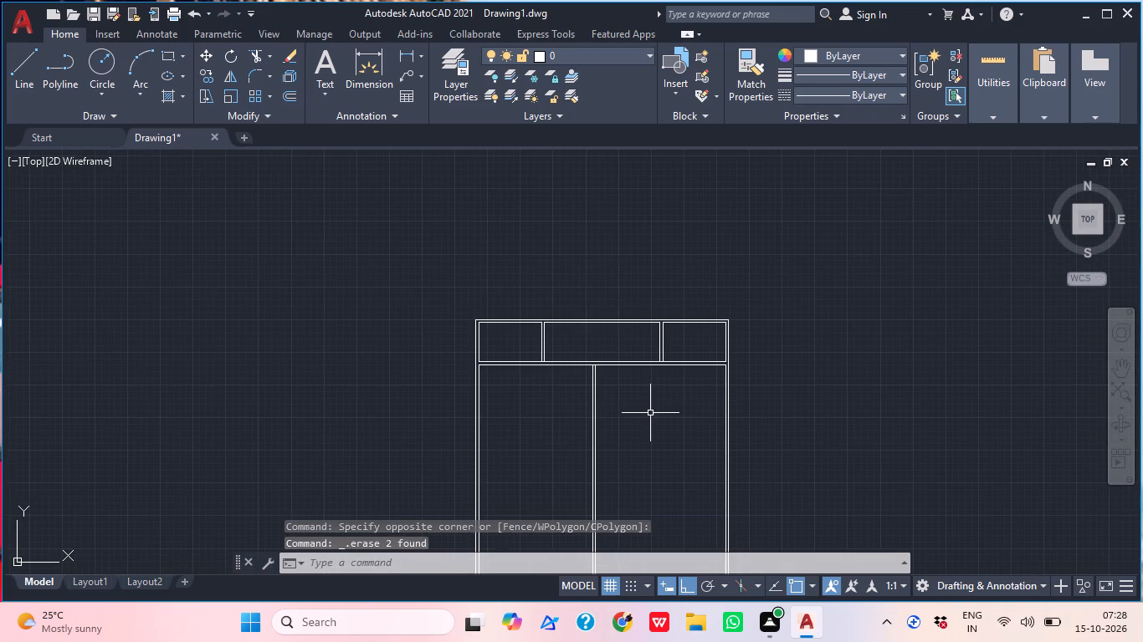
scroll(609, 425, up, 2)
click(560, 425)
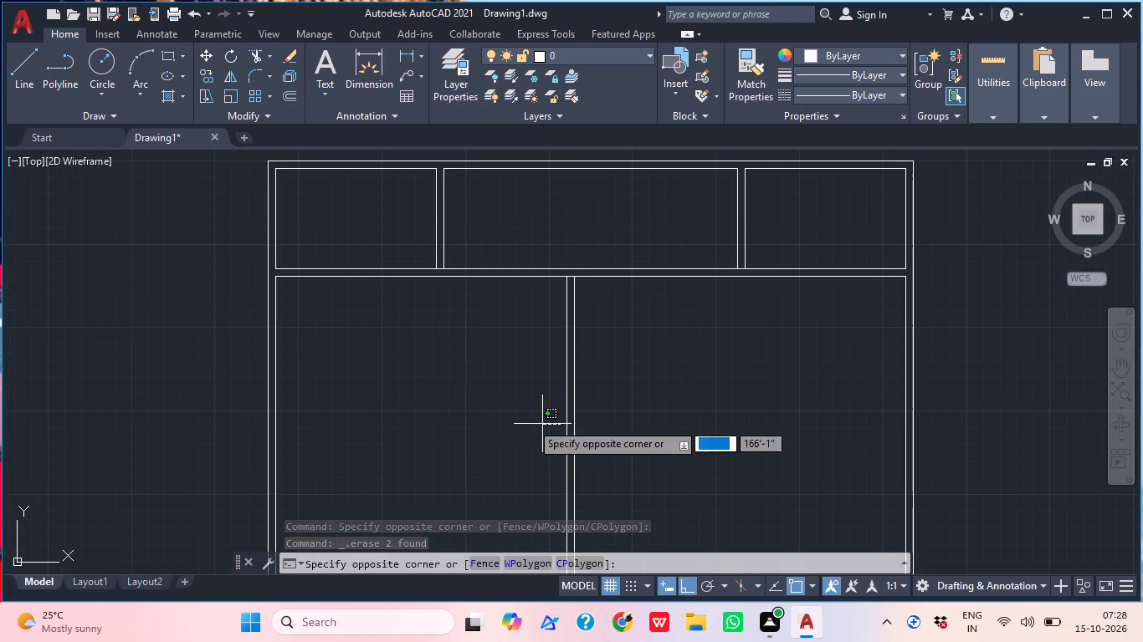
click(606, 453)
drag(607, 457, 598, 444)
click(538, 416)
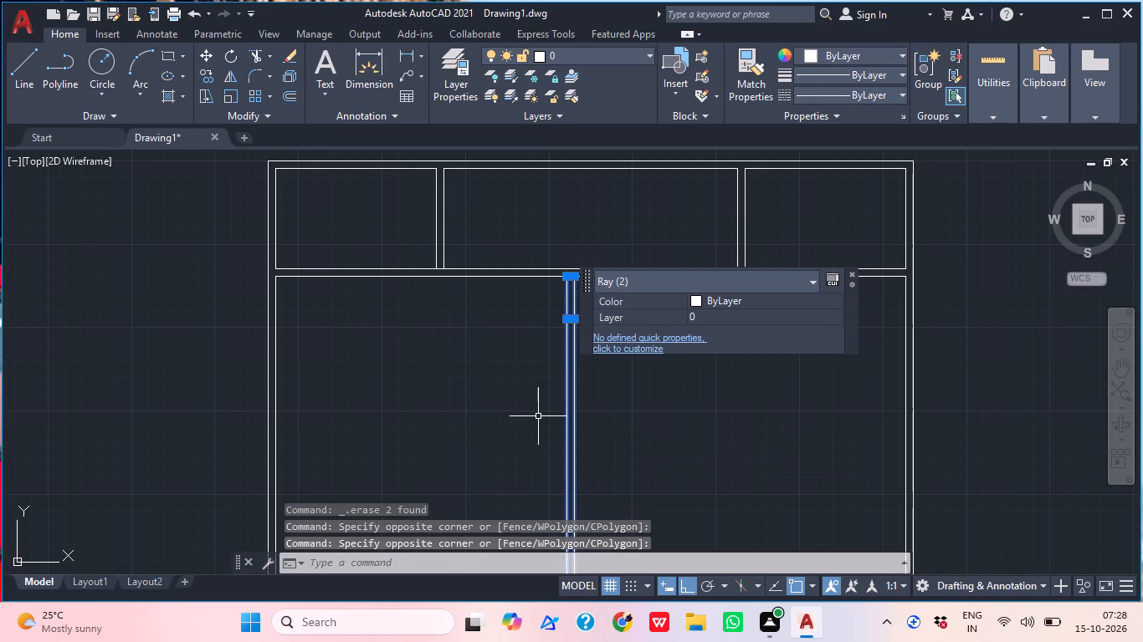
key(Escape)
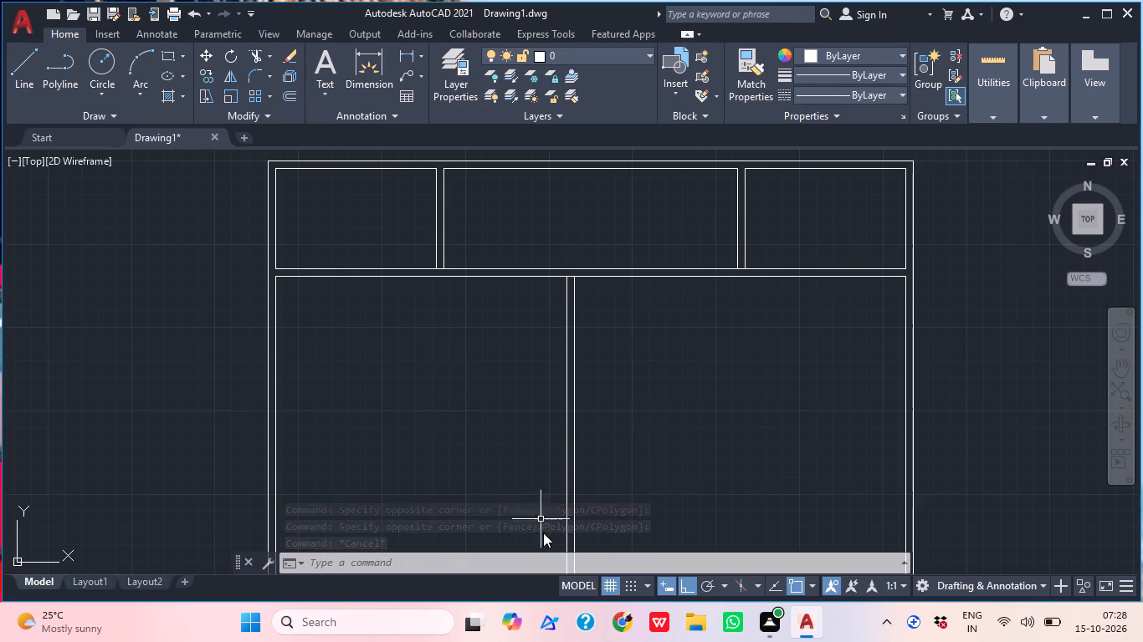
Trim the horizontal partition wall's lower line between the two lines of the lower vertical partition to open the junction.
scroll(777, 461, down, 1)
text(TR)
key(space)
scroll(643, 351, up, 4)
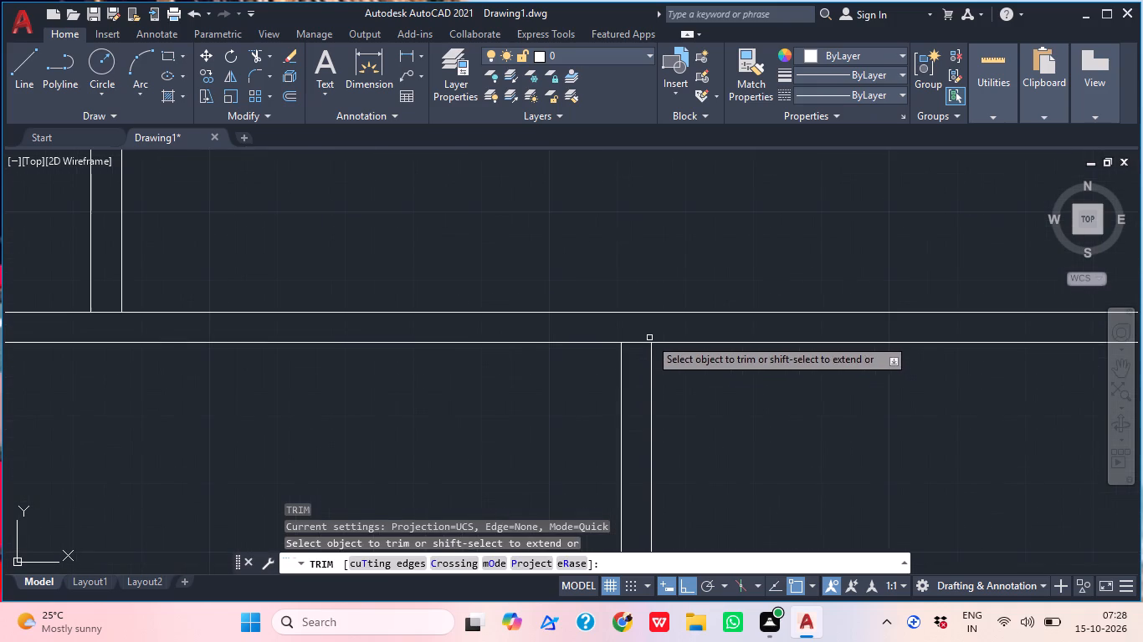
click(640, 339)
click(638, 353)
scroll(691, 349, down, 3)
middle_drag(760, 400, 713, 360)
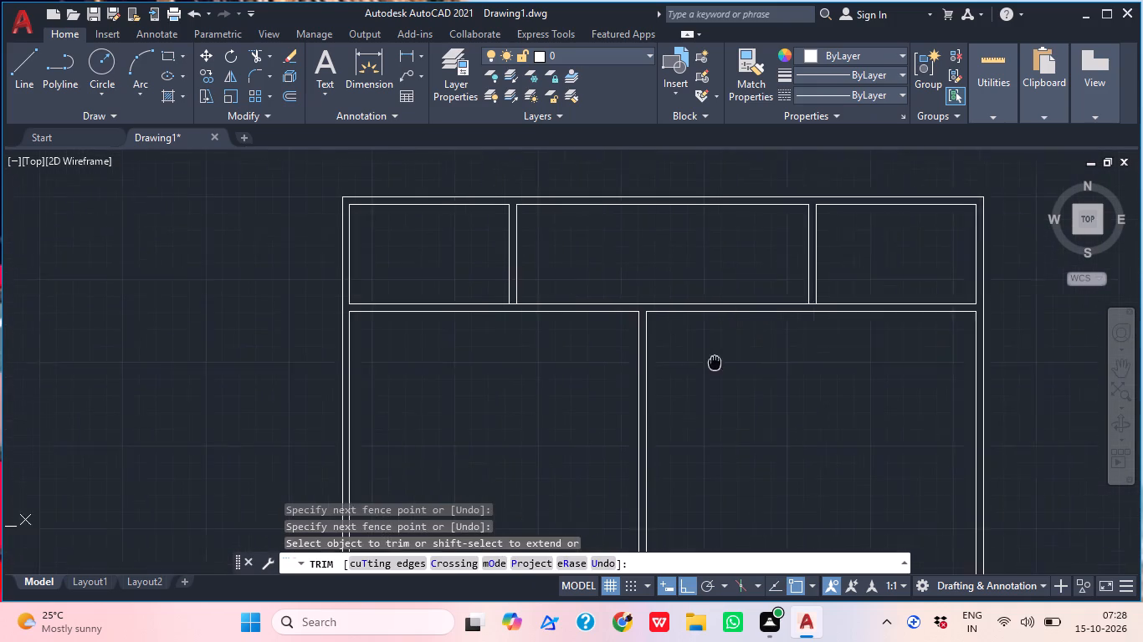
middle_drag(713, 360, 709, 357)
key(Escape)
middle_drag(811, 361, 799, 345)
middle_drag(740, 378, 779, 389)
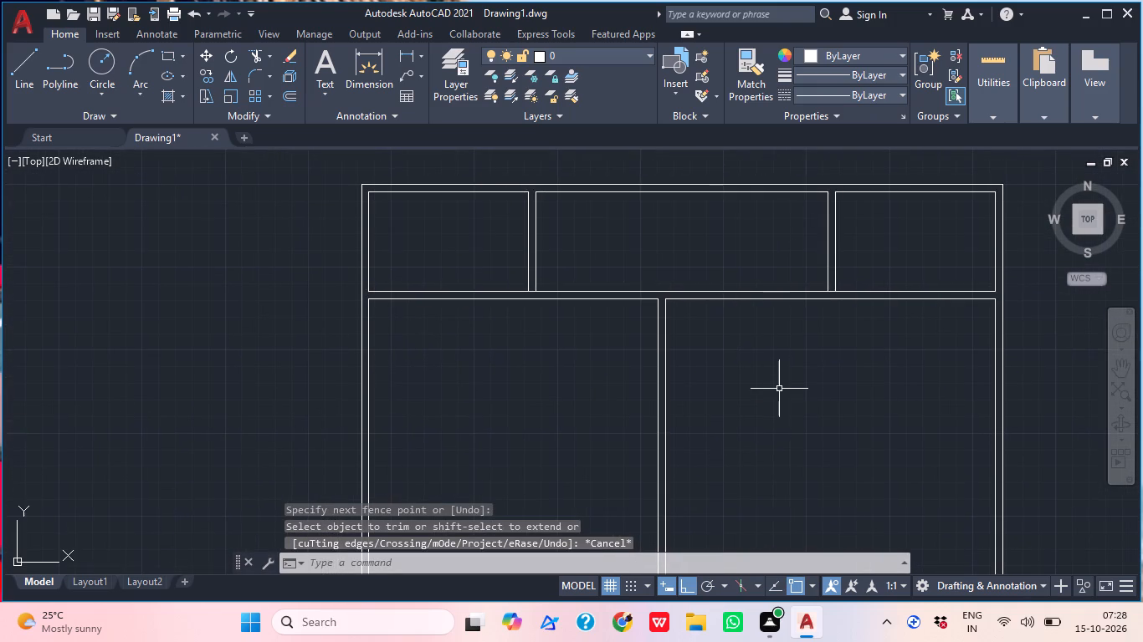
Offset the horizontal partition wall's lower line 11' downward in the lower-left room.
text(O)
key(space)
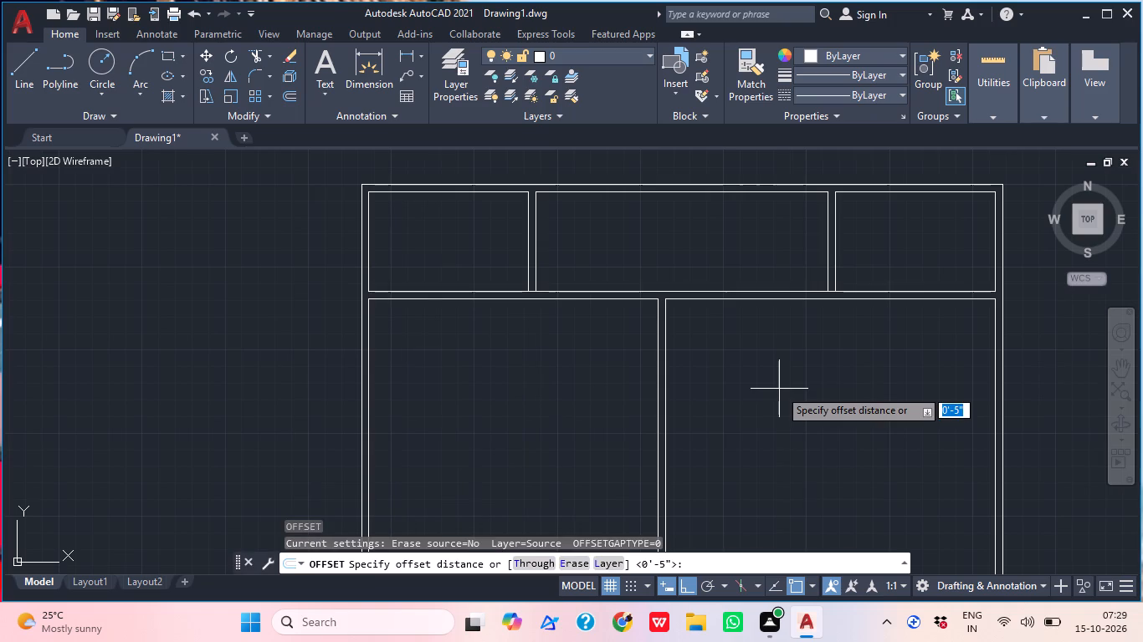
text(11)
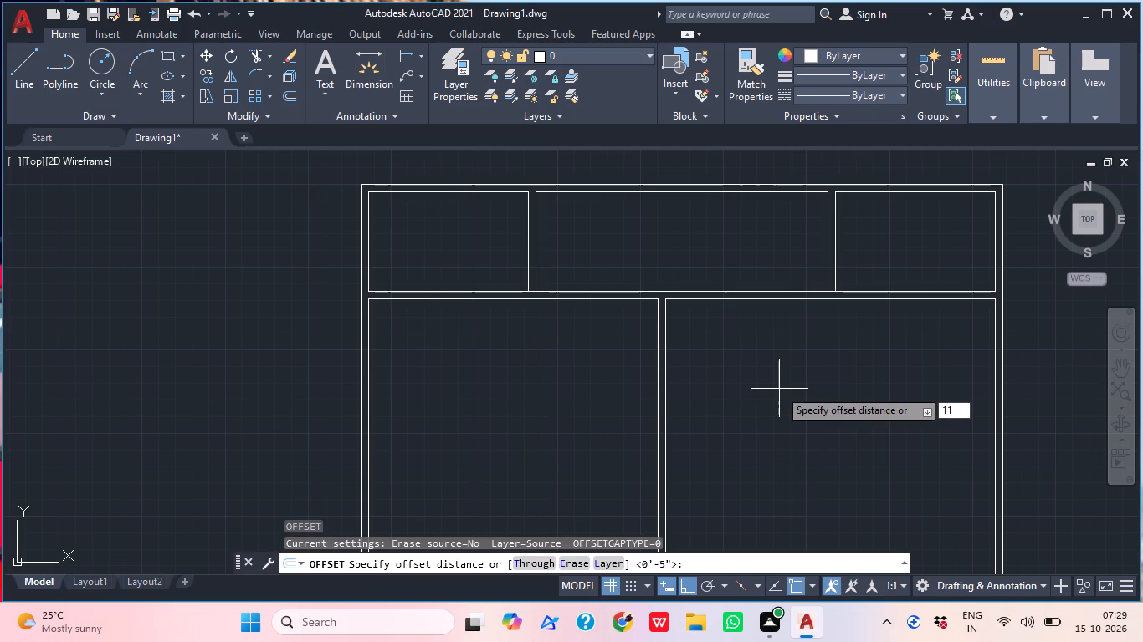
key(apostrophe)
key(Return)
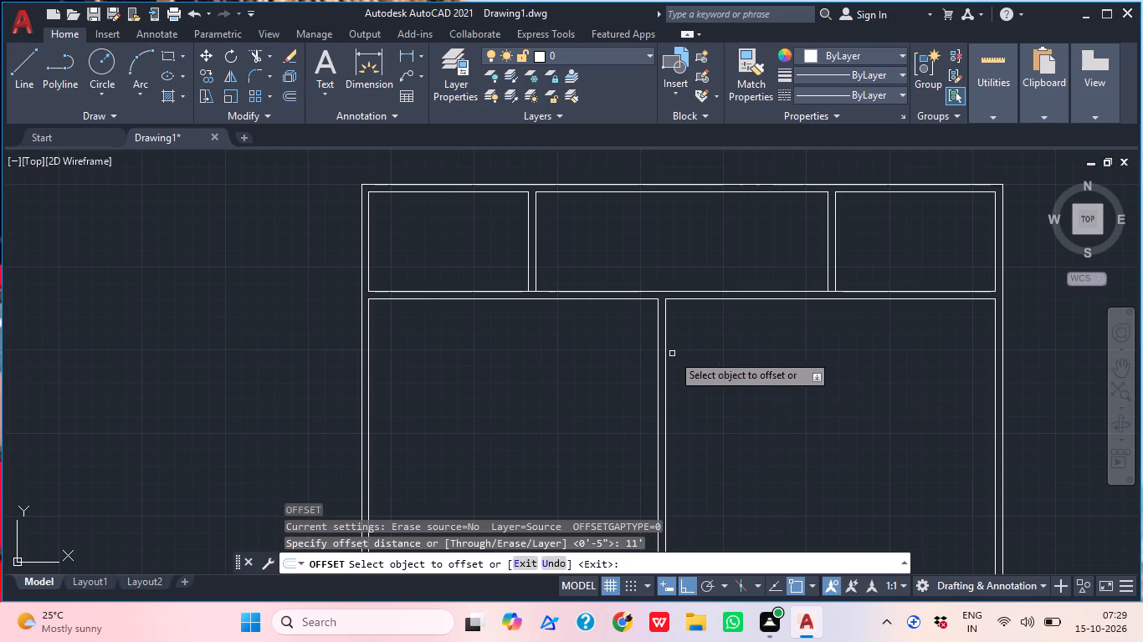
click(620, 299)
middle_drag(628, 407, 648, 328)
click(583, 440)
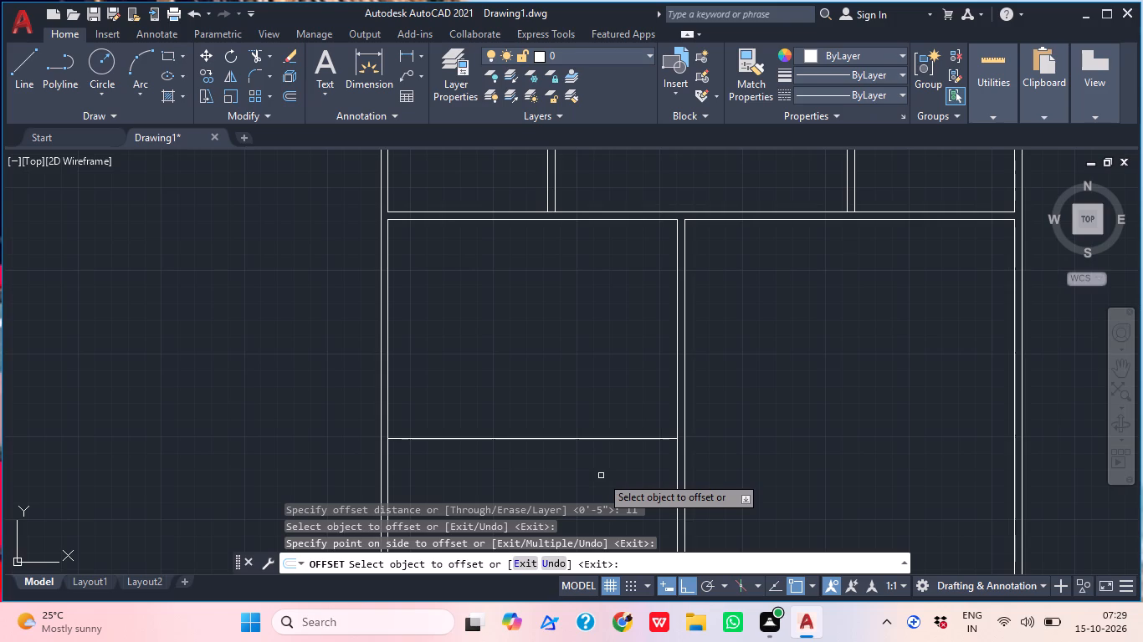
text(EX)
key(space)
Extend the new horizontal line across the vertical partition and out to the outer faces of the left and right outer walls.
click(591, 469)
click(674, 342)
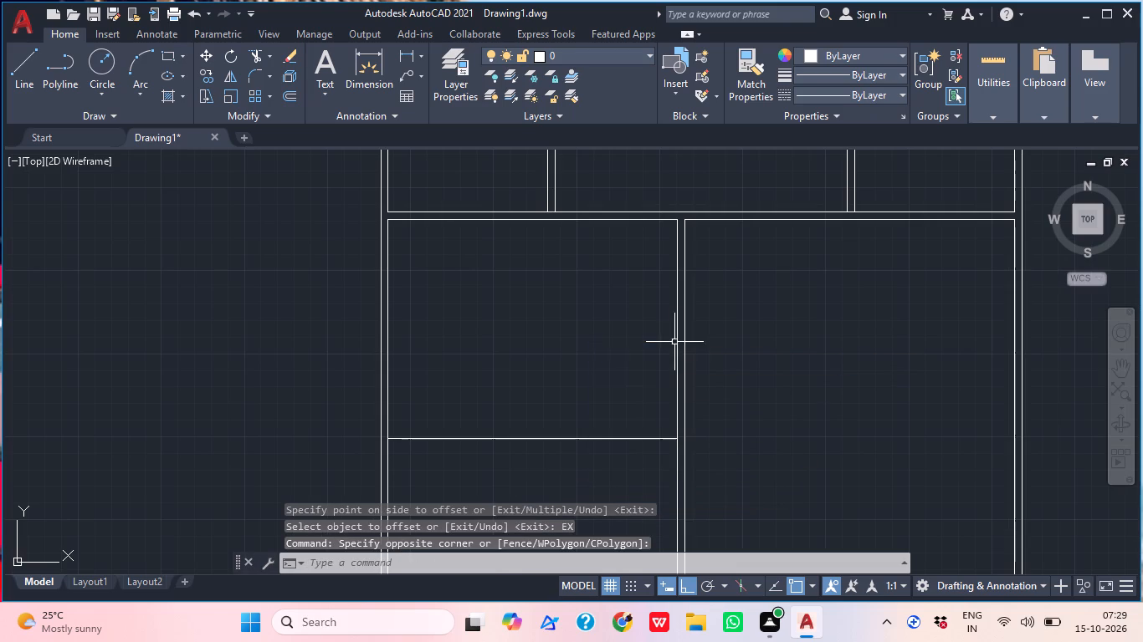
key(Escape)
text(EX)
key(space)
click(607, 436)
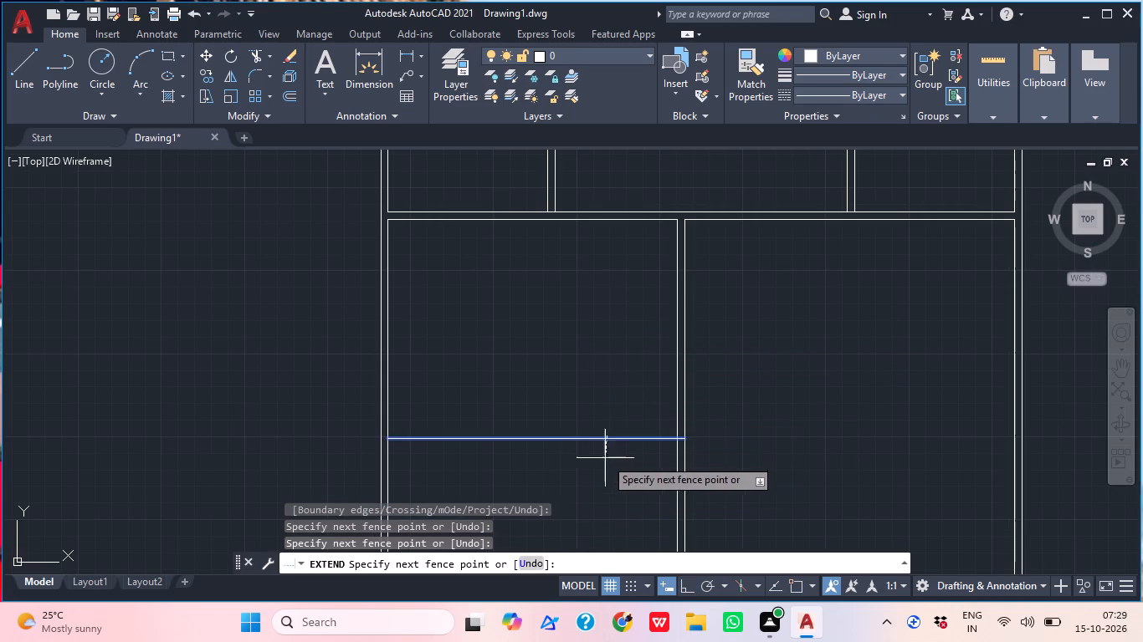
click(603, 459)
click(633, 410)
click(636, 465)
click(757, 417)
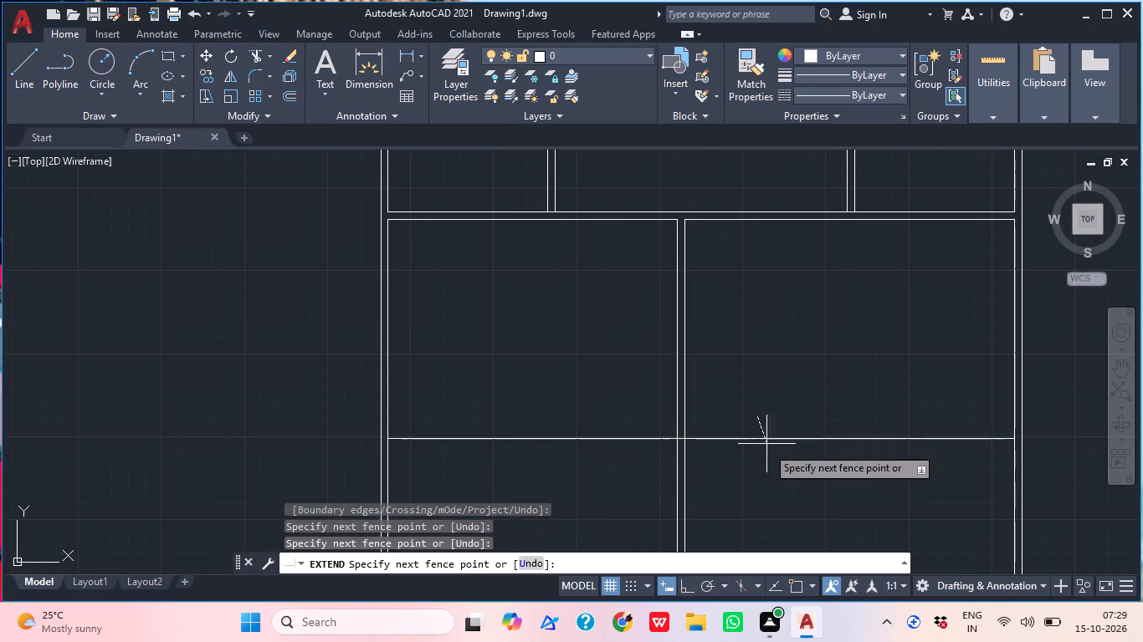
click(760, 462)
click(533, 428)
click(450, 478)
key(Escape)
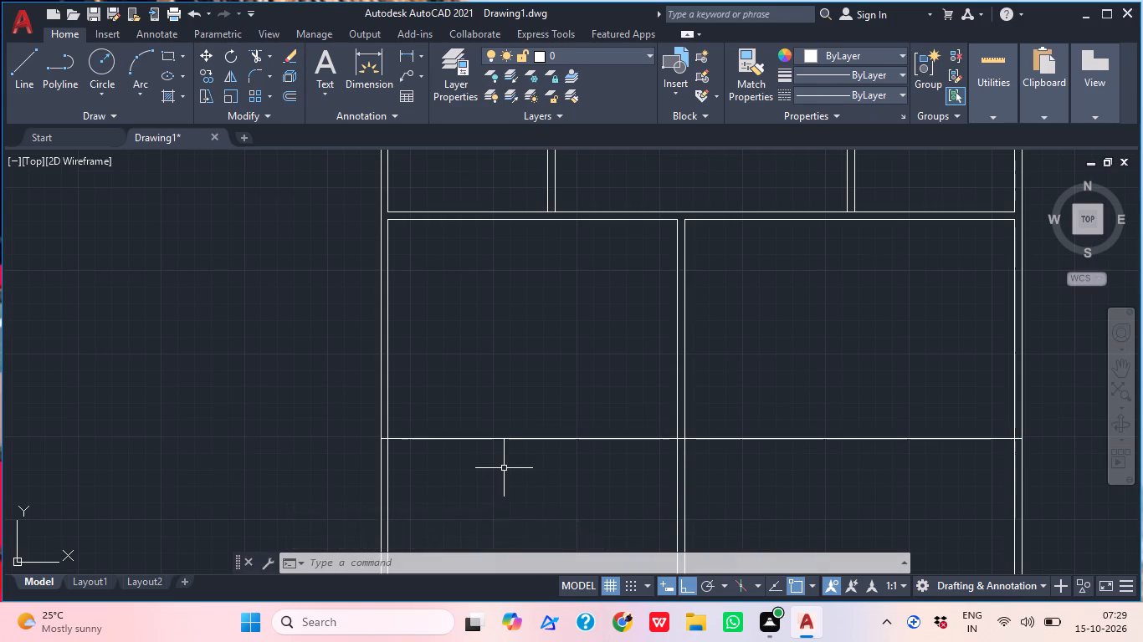
Offset the new horizontal line 4.5" downward to form the second face of the lower horizontal partition wall.
scroll(696, 427, down, 2)
scroll(797, 522, up, 1)
middle_drag(796, 522, 756, 492)
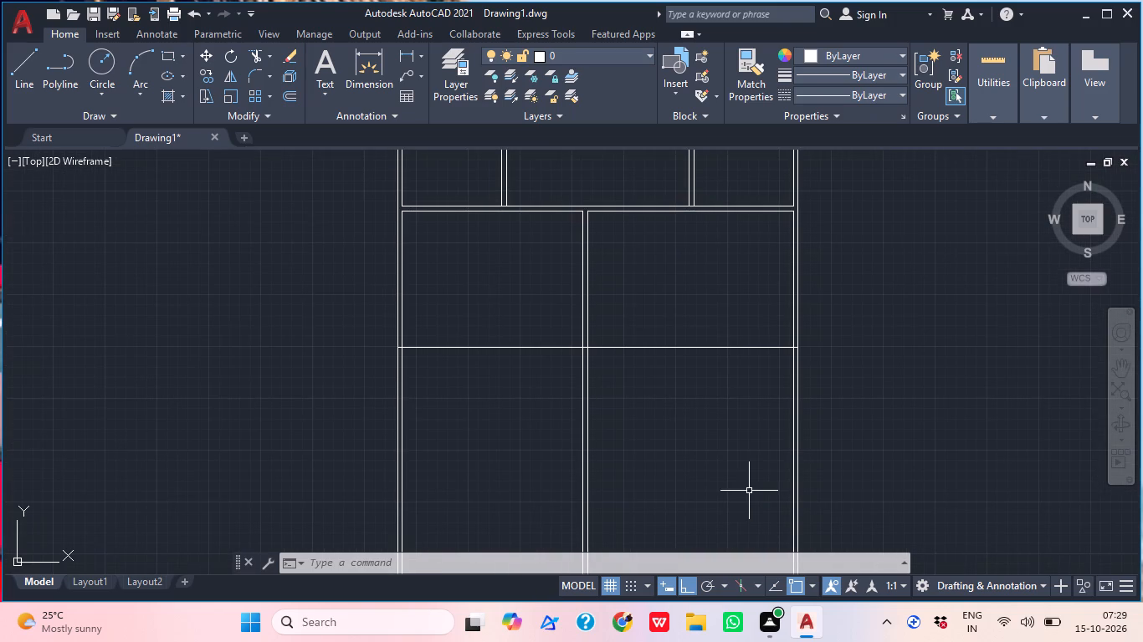
text(O)
key(space)
scroll(748, 491, down, 1)
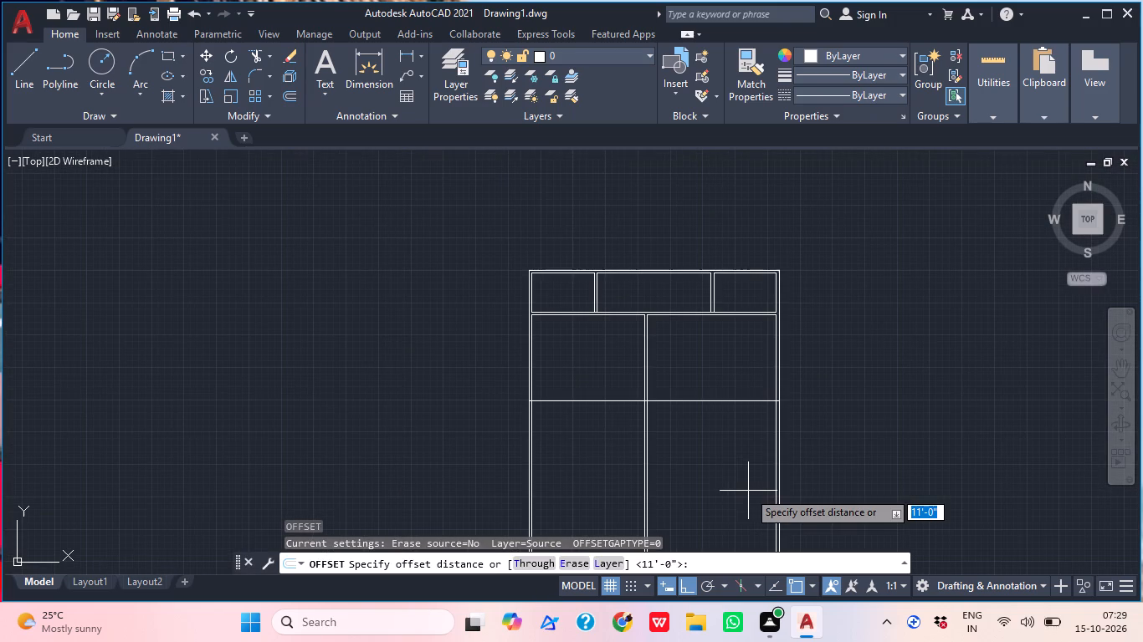
key(4)
text(.5)
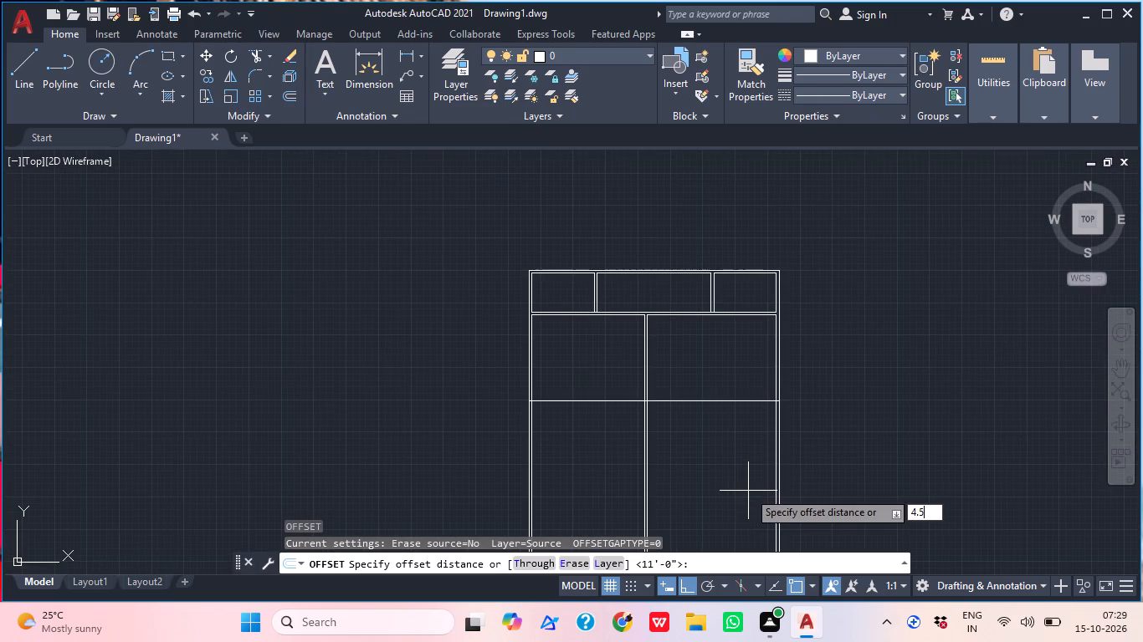
key(shift+quotedbl)
key(Return)
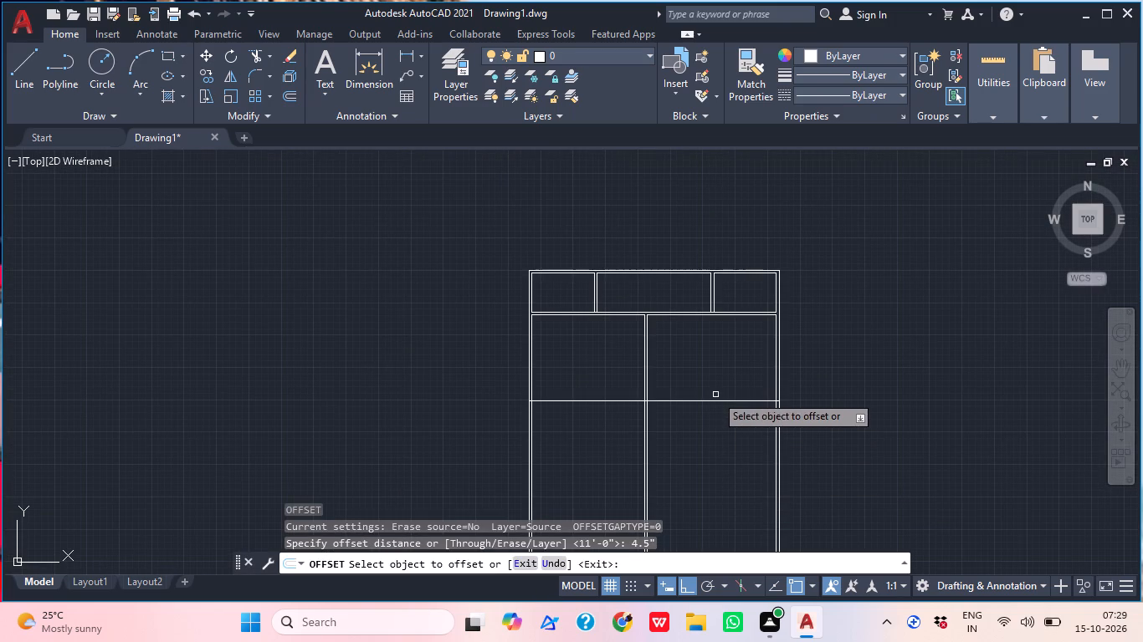
click(718, 400)
click(708, 440)
scroll(613, 351, up, 3)
scroll(640, 392, down, 1)
middle_drag(640, 392, 678, 308)
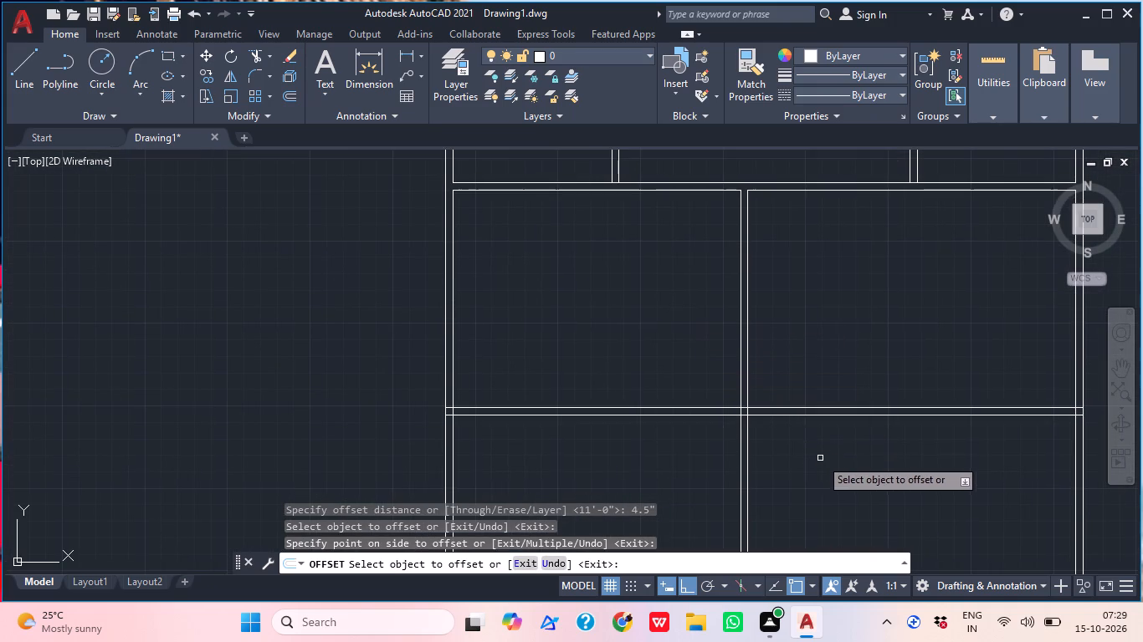
key(Escape)
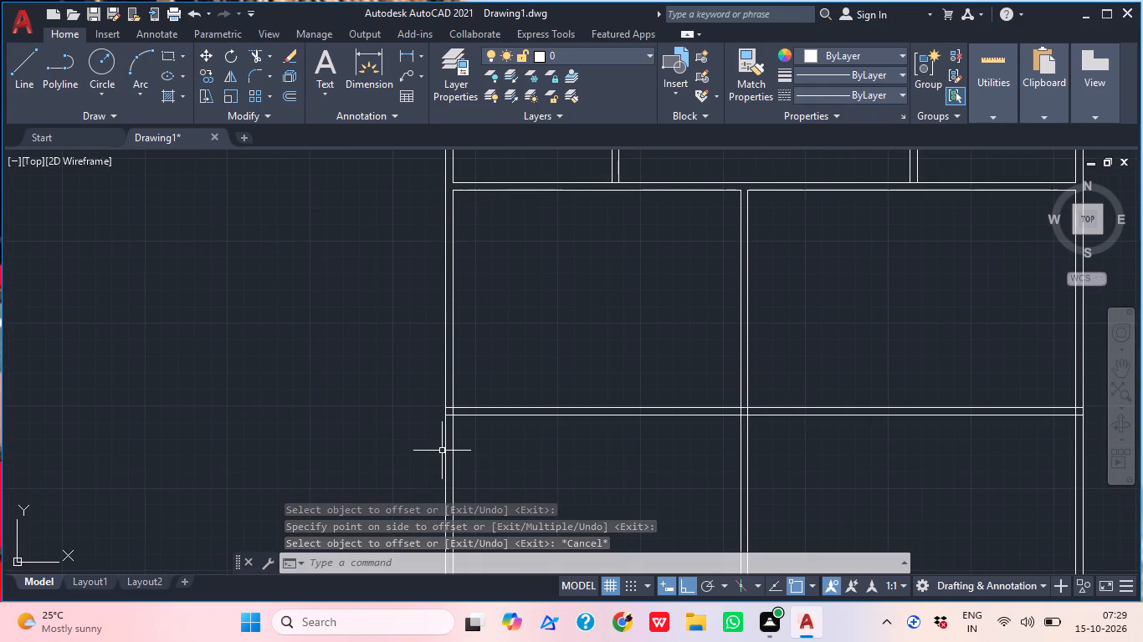
Trim the new horizontal wall's upper line and the inner outer-wall lines where they cross at the left and right outer walls.
key(t)
key(r)
key(space)
scroll(449, 407, up, 3)
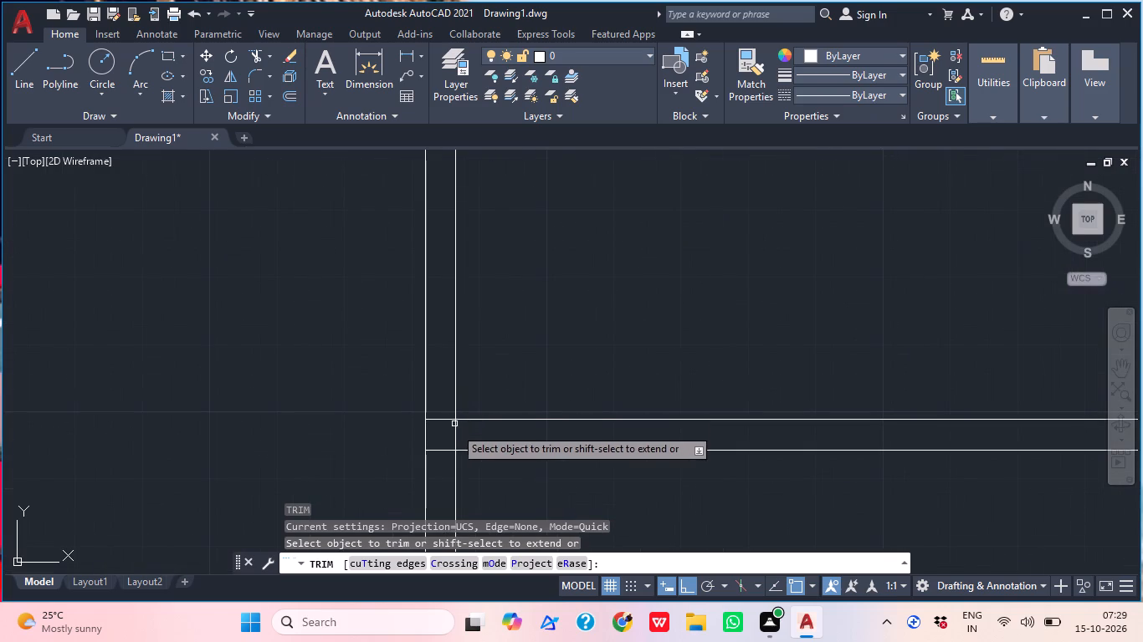
click(462, 446)
click(436, 416)
scroll(544, 400, down, 4)
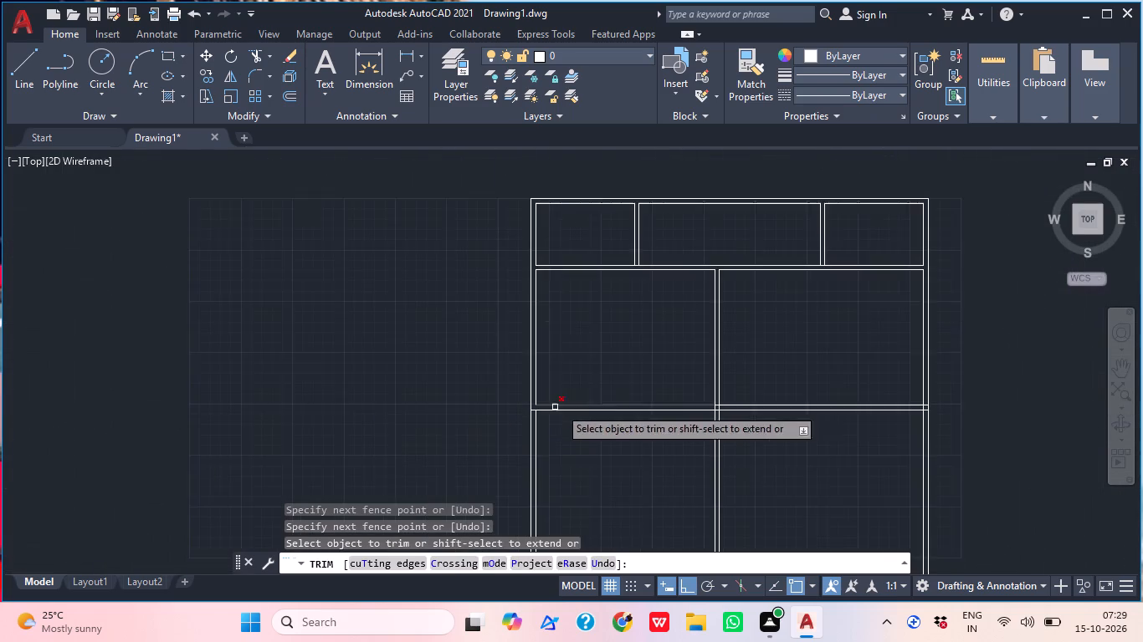
middle_drag(730, 414, 508, 433)
scroll(726, 422, up, 3)
scroll(574, 424, up, 2)
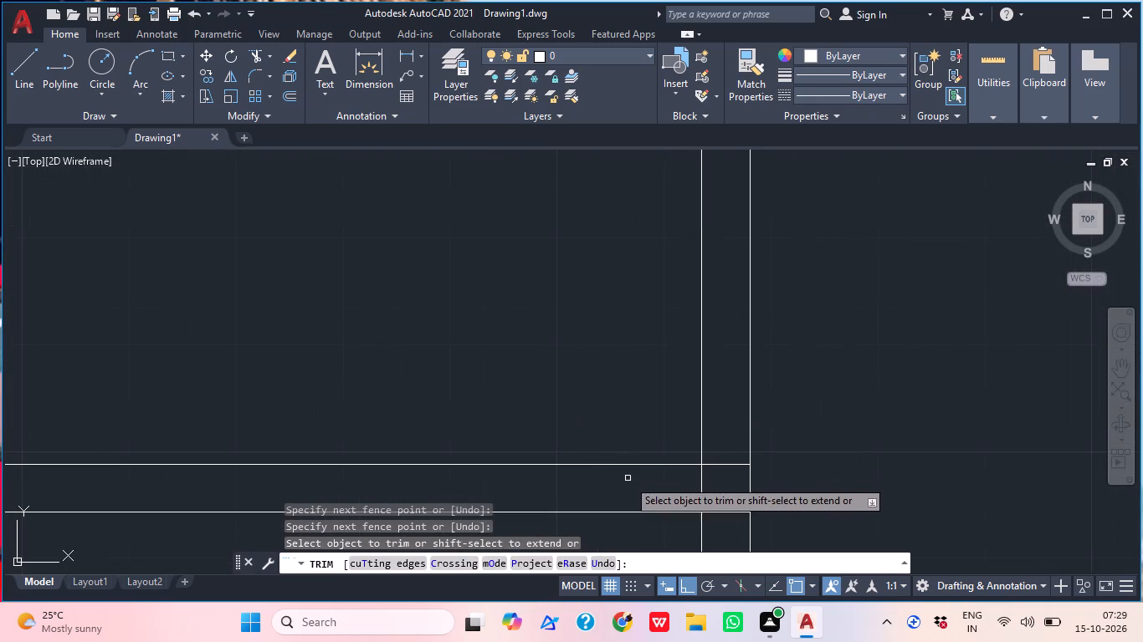
click(690, 487)
click(733, 448)
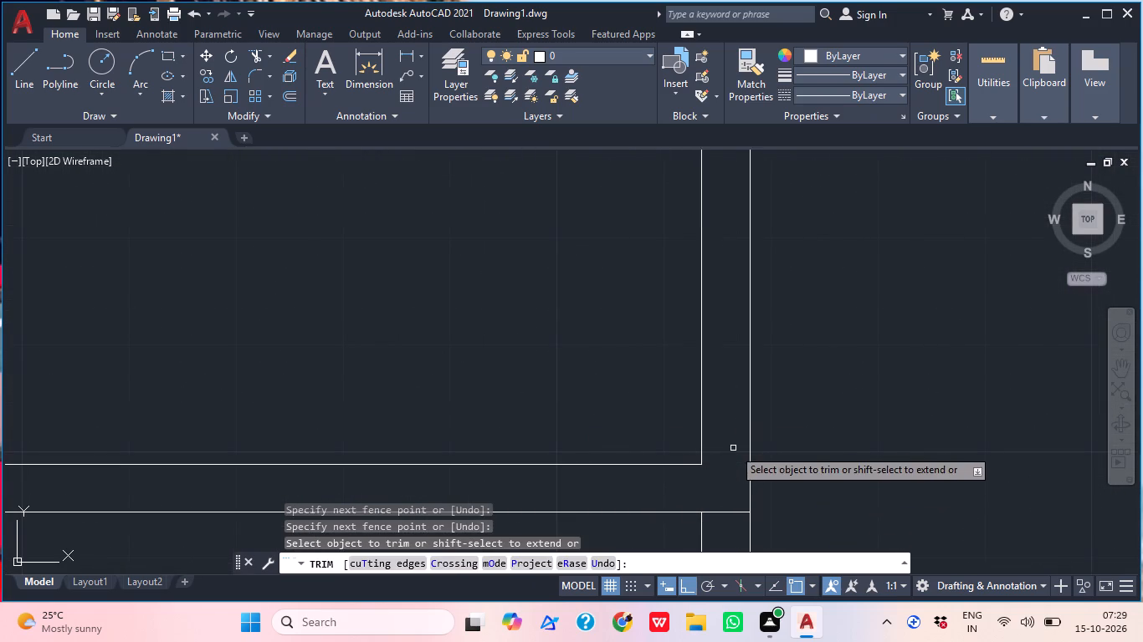
scroll(626, 441, down, 3)
scroll(544, 424, down, 2)
middle_drag(468, 434, 660, 435)
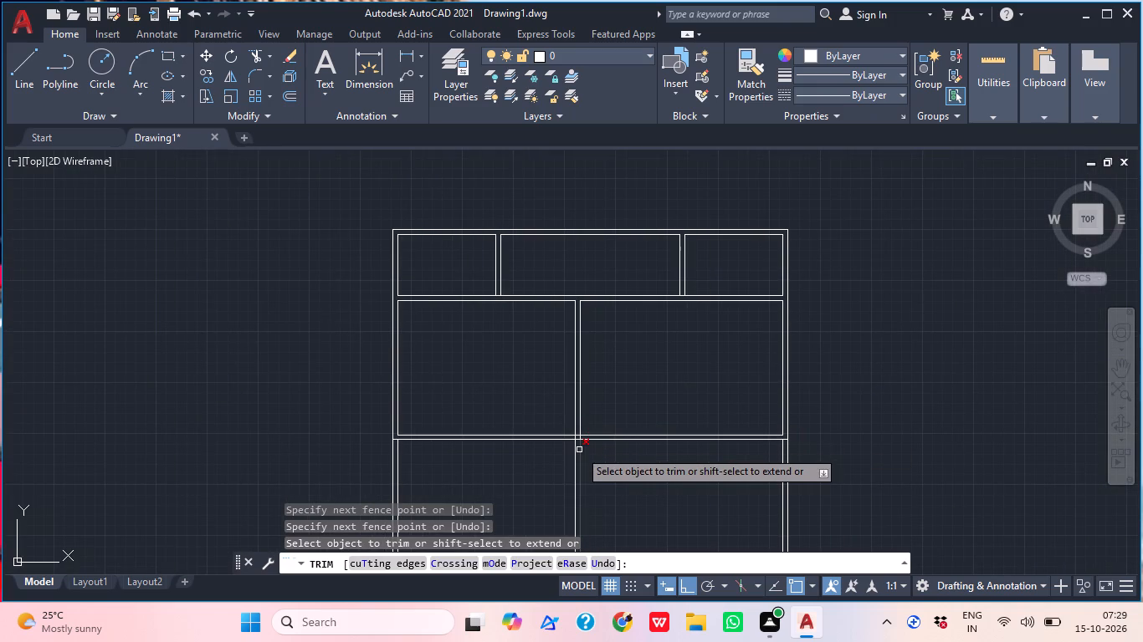
key(Escape)
Trim away both lines of the vertical partition below the new horizontal wall.
key(t)
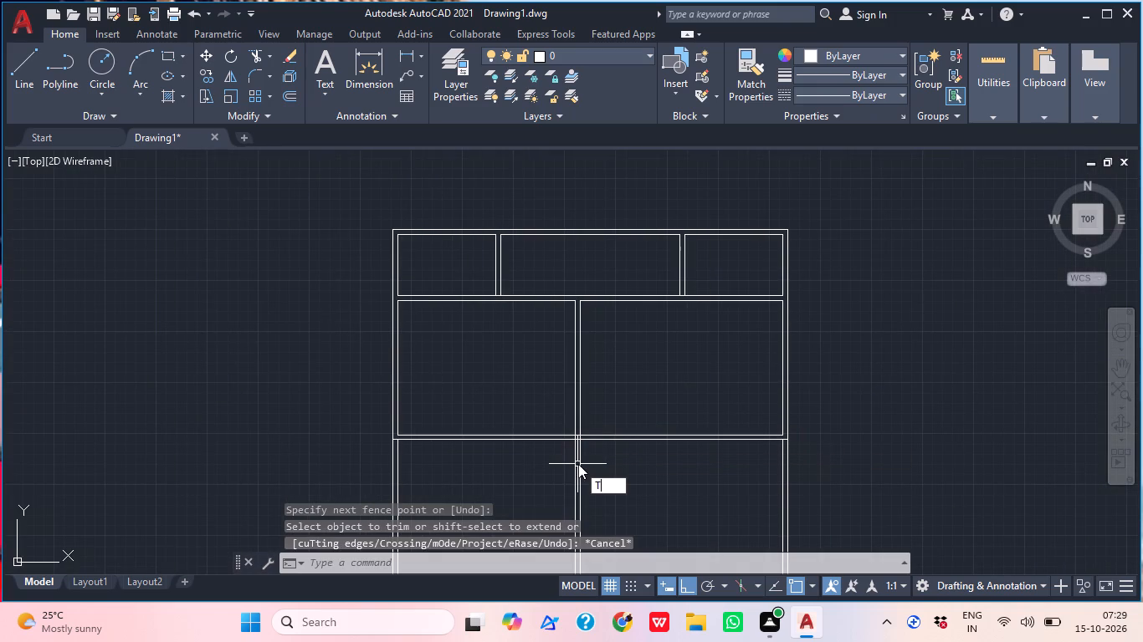
key(r)
key(space)
click(546, 460)
click(620, 462)
middle_drag(674, 476, 662, 479)
key(Escape)
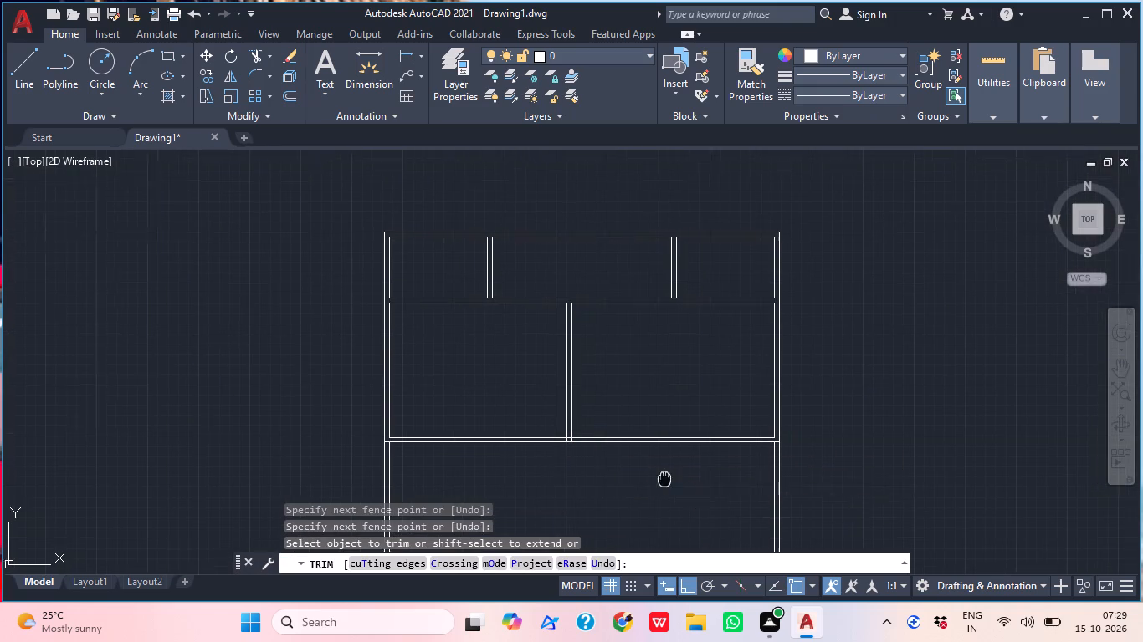
middle_drag(662, 479, 606, 442)
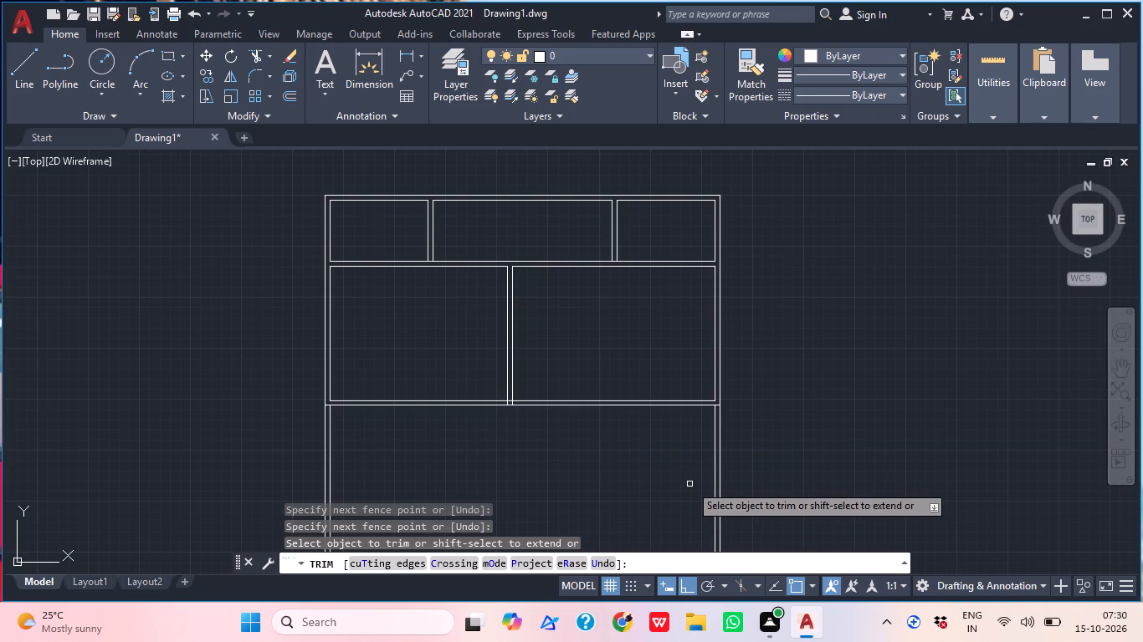
key(Escape)
Trim the vertical partition's ends inside the new horizontal wall and the upper line between them to open the junction.
middle_drag(593, 446, 582, 433)
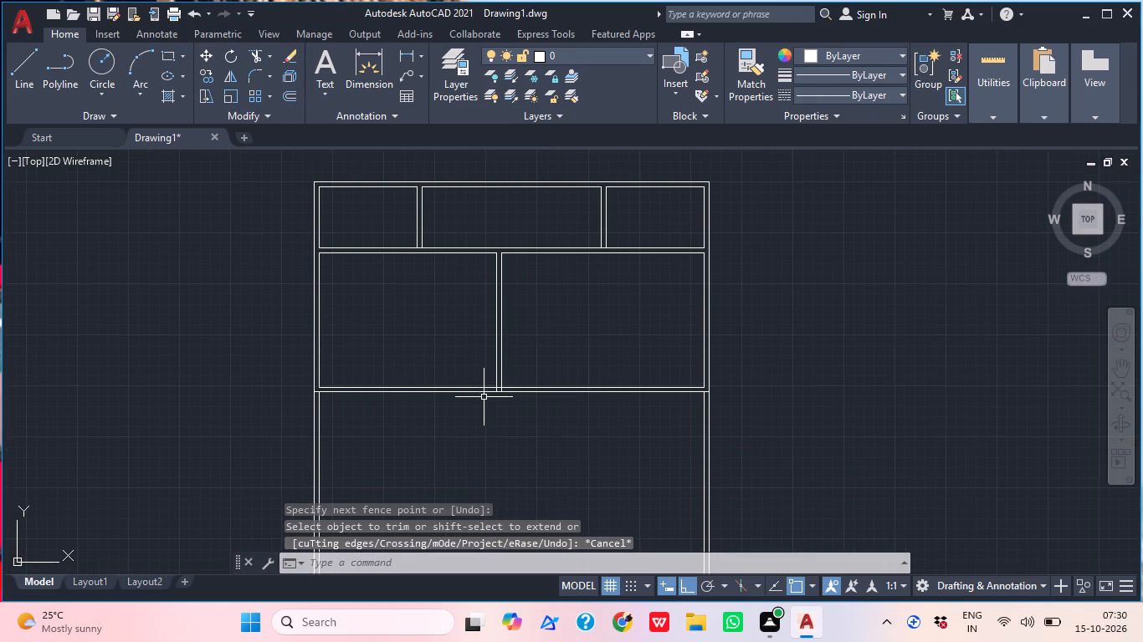
key(space)
scroll(527, 403, up, 3)
scroll(386, 378, up, 2)
click(400, 343)
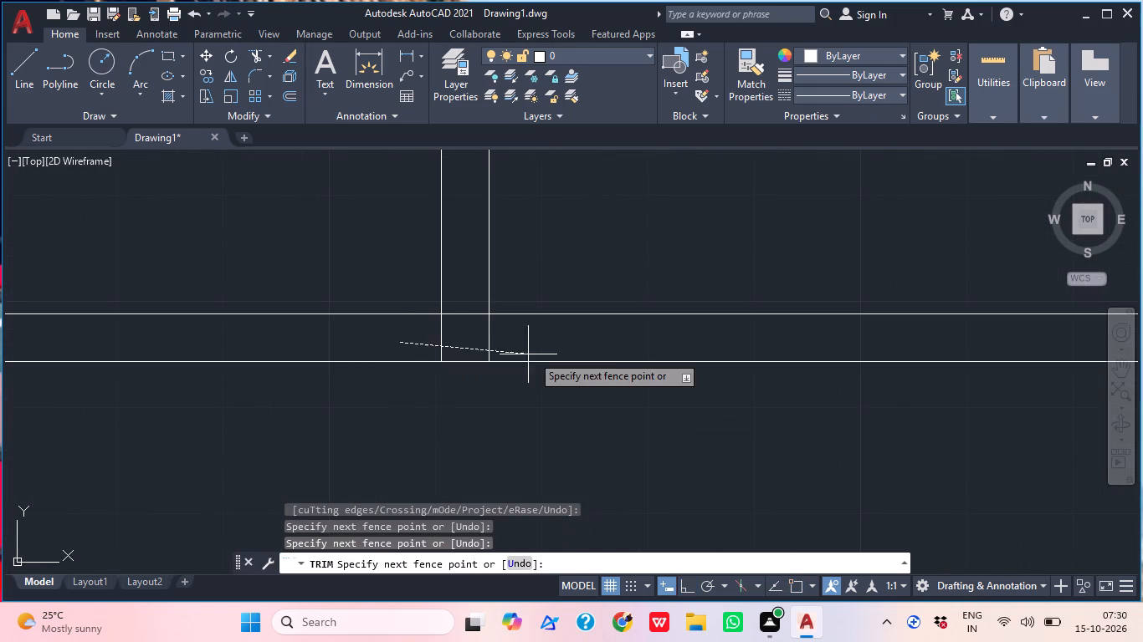
click(532, 346)
click(458, 325)
click(459, 316)
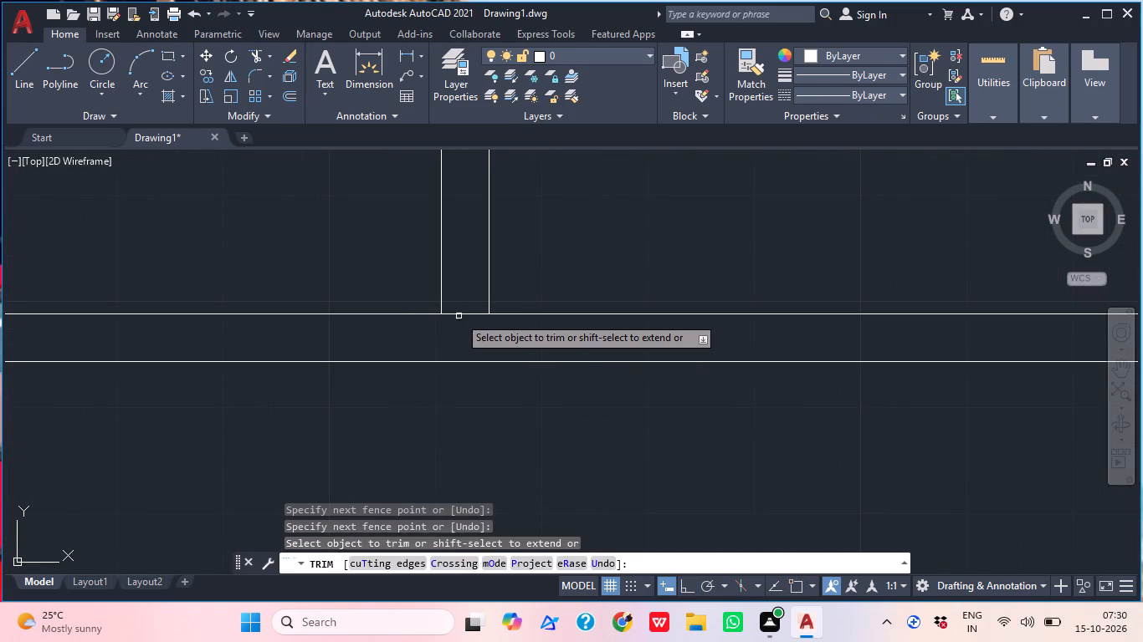
click(459, 311)
click(462, 329)
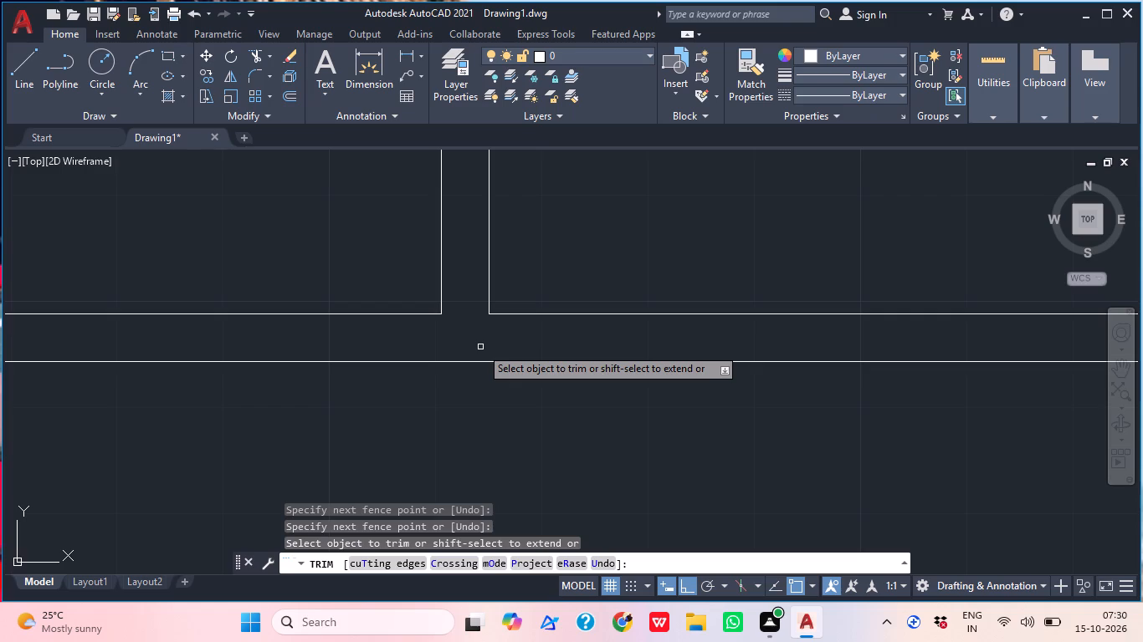
Trim the new horizontal wall's lower line between the two faces of the left outer wall.
scroll(644, 371, down, 4)
middle_drag(752, 408, 722, 404)
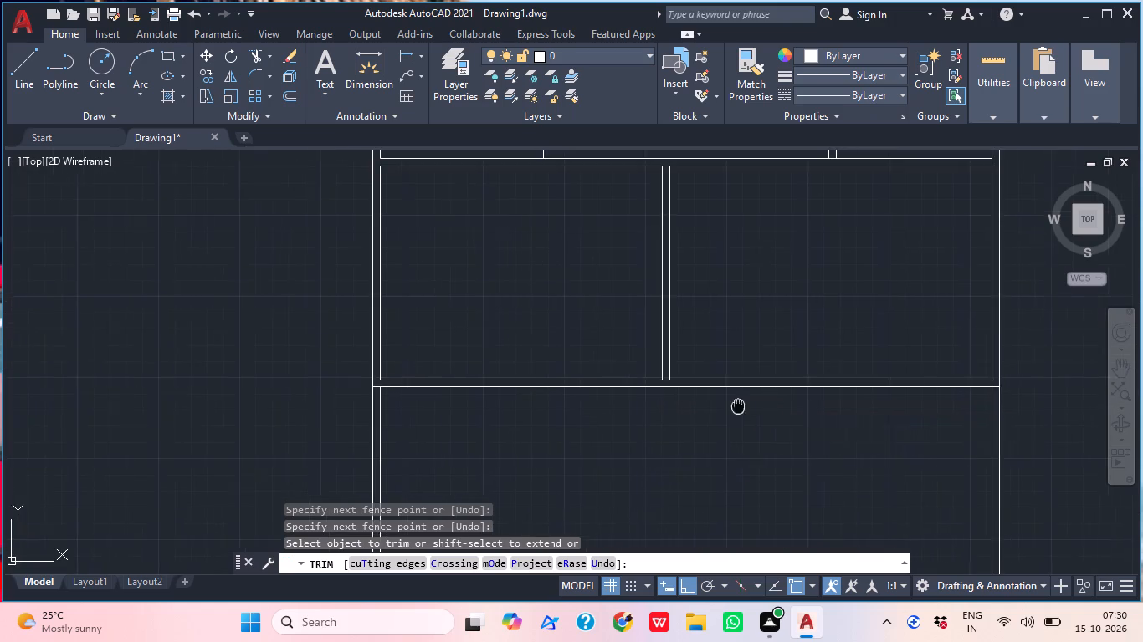
middle_drag(722, 404, 614, 330)
scroll(245, 323, up, 3)
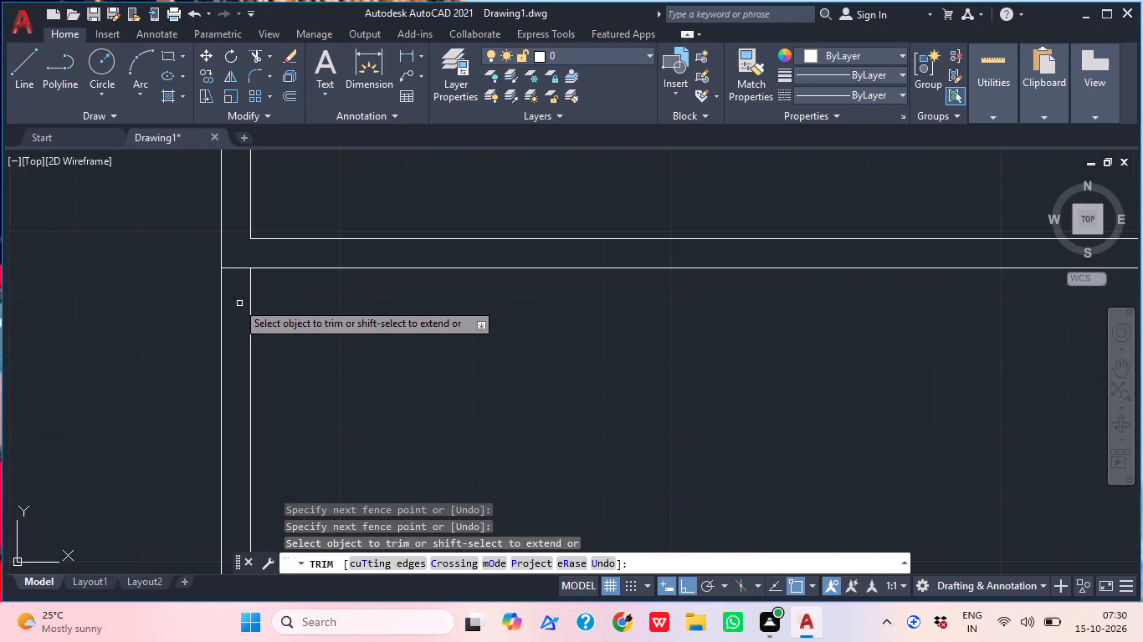
click(235, 274)
click(235, 266)
key(Escape)
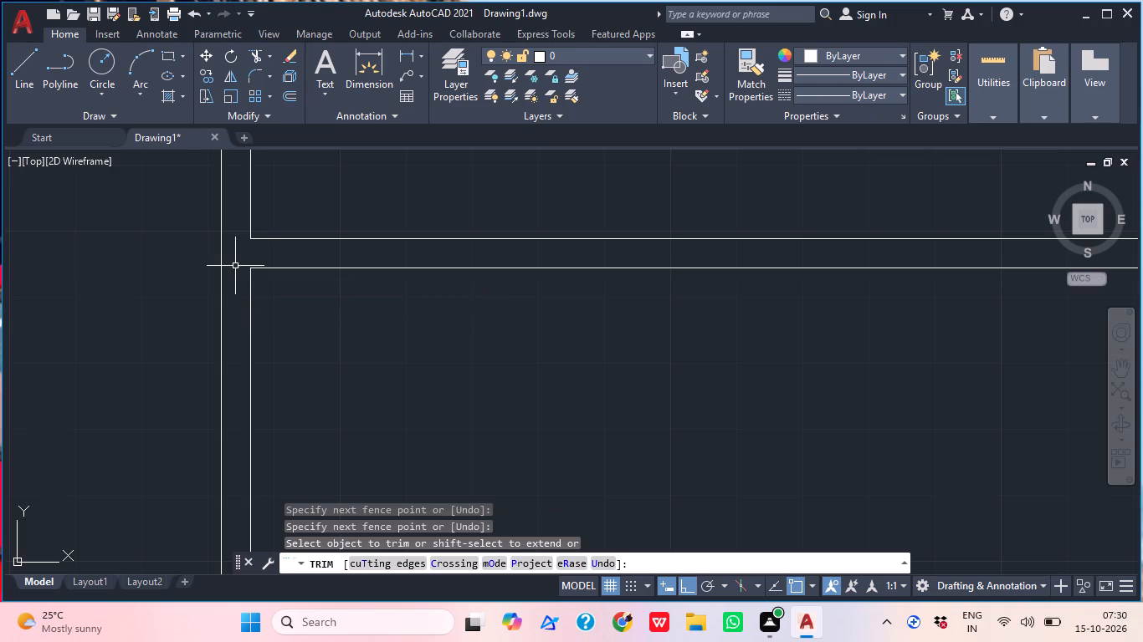
click(235, 266)
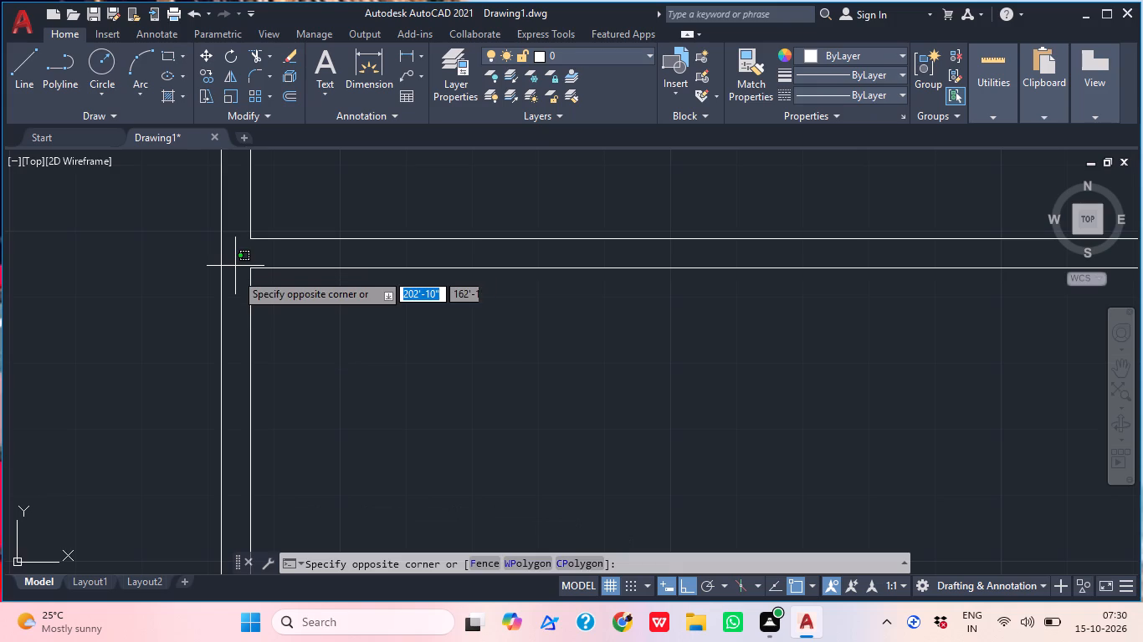
scroll(369, 328, down, 1)
key(Escape)
scroll(388, 338, down, 3)
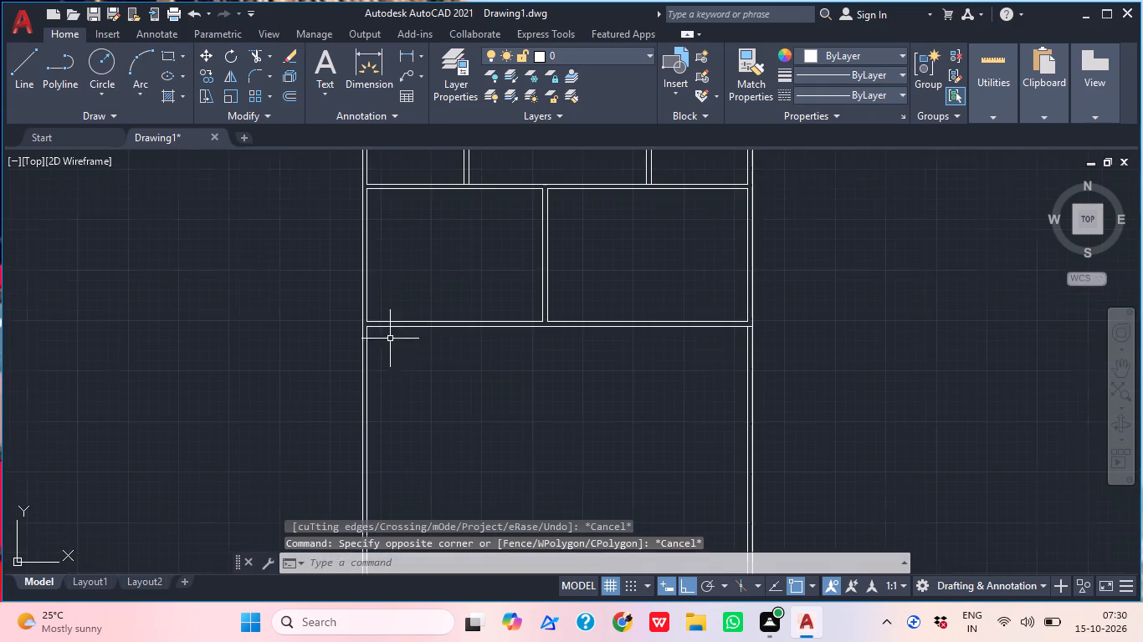
scroll(513, 428, down, 1)
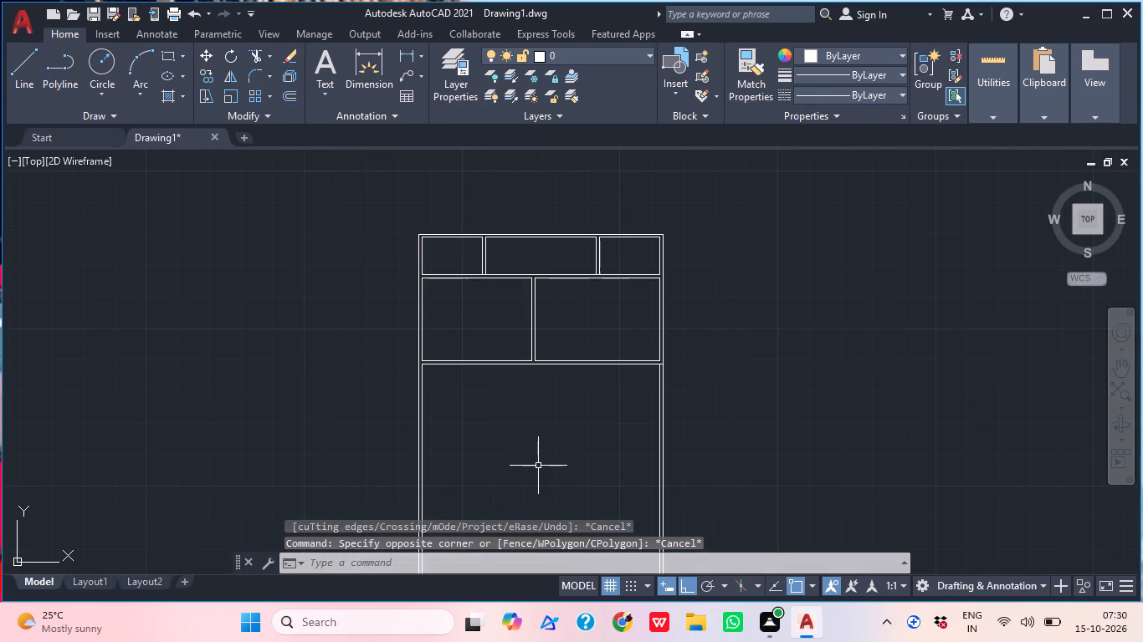
middle_drag(523, 462, 520, 425)
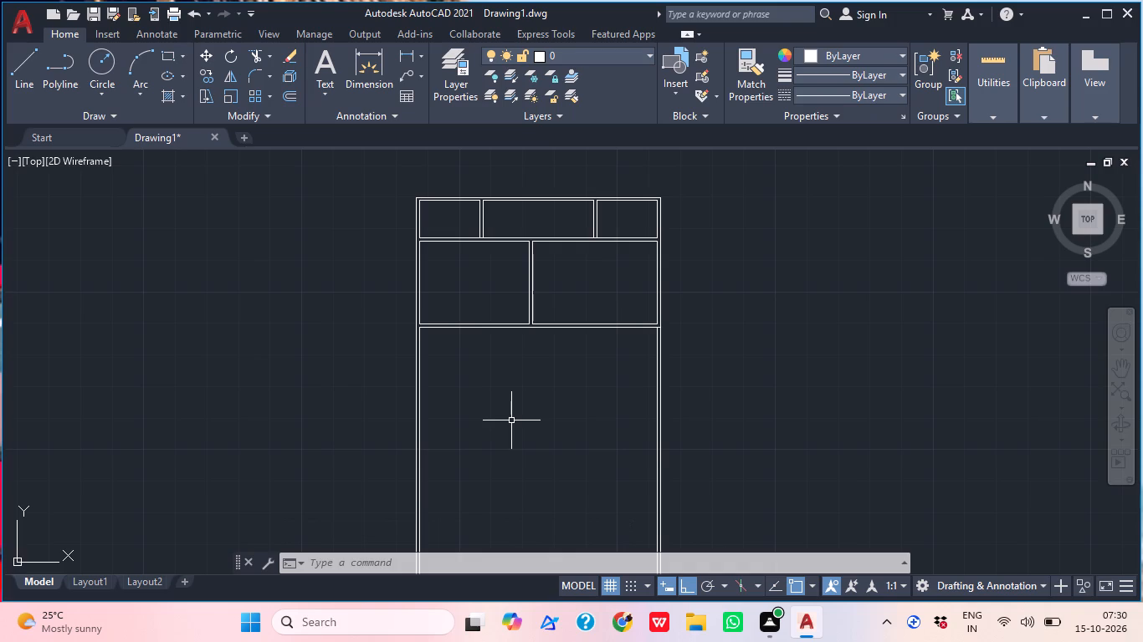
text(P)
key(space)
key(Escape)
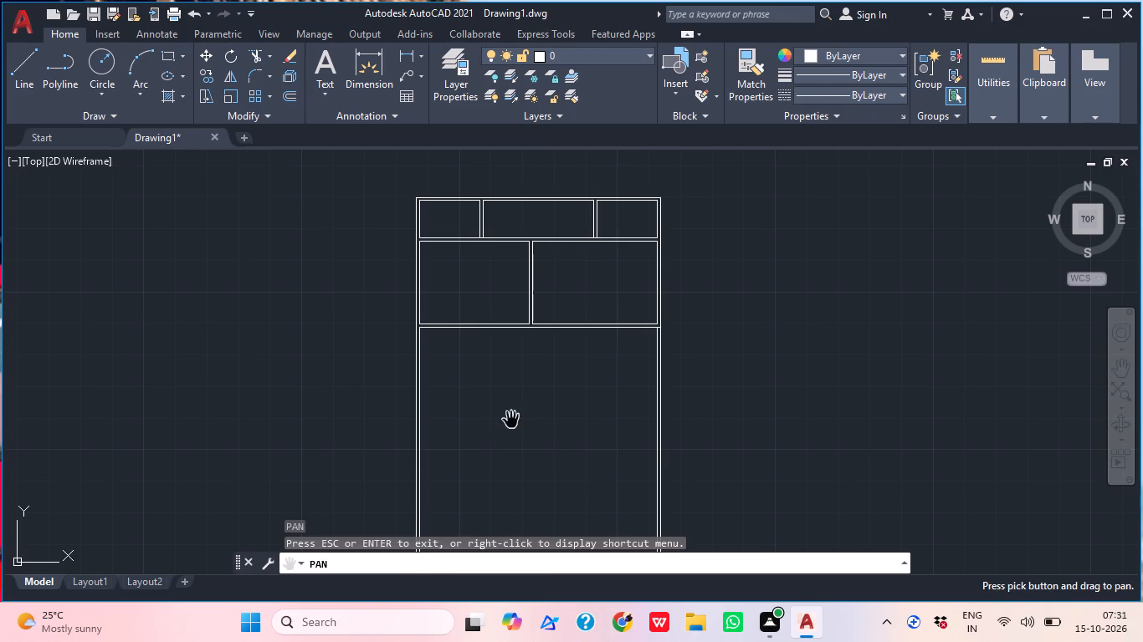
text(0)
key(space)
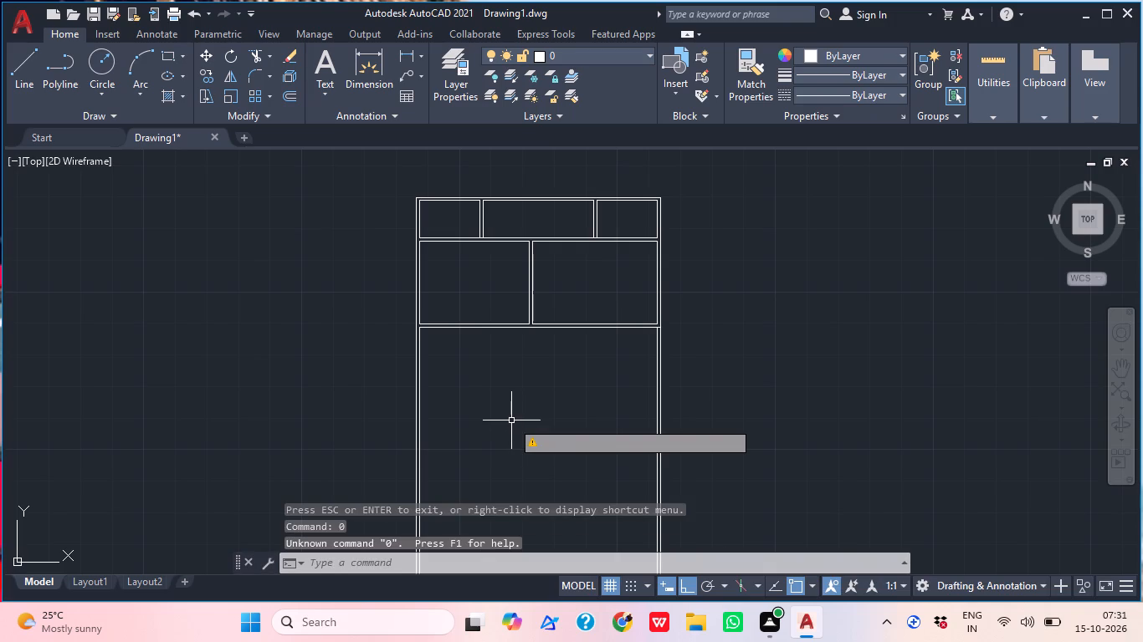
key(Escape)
Offset the new horizontal wall's lower line 11' downward into the large lower room.
key(o)
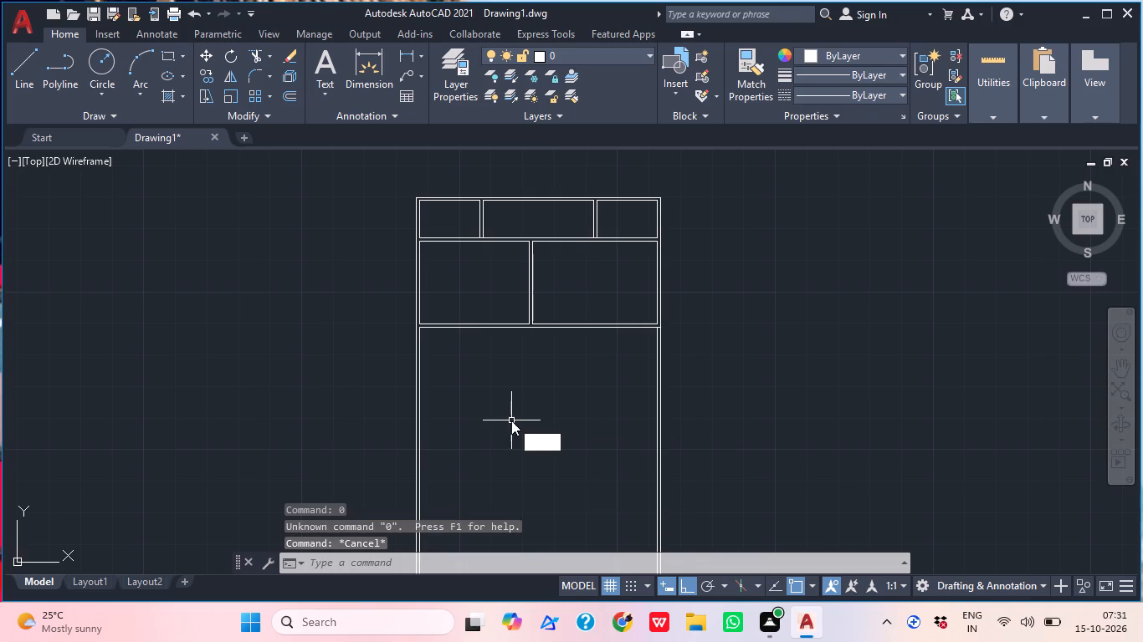
key(Return)
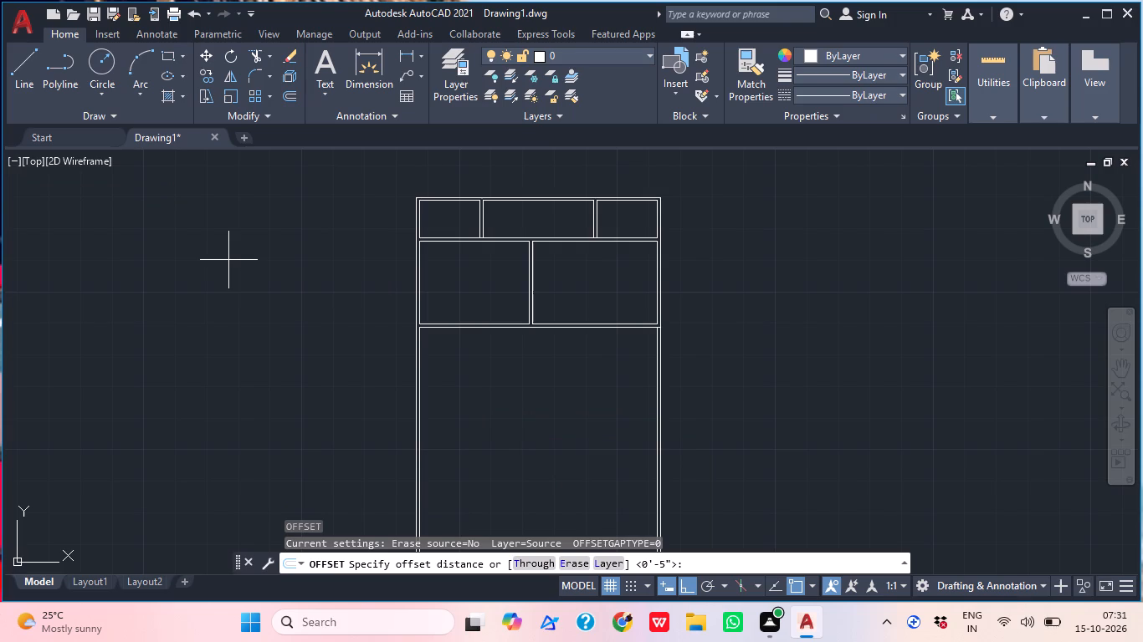
text(11)
key(apostrophe)
key(Return)
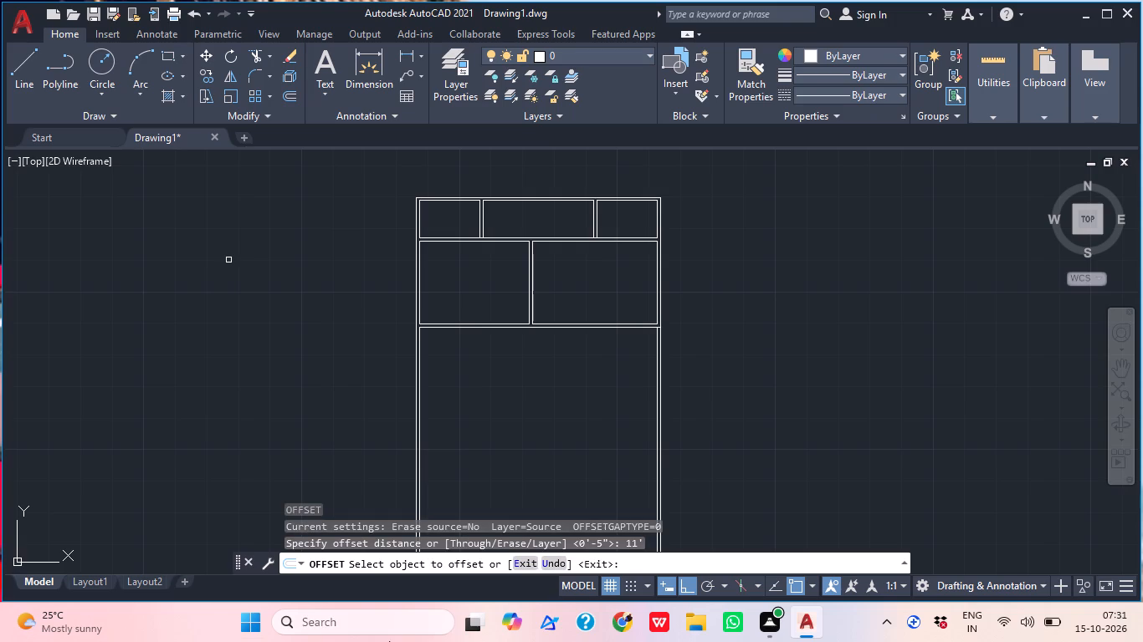
scroll(504, 357, up, 2)
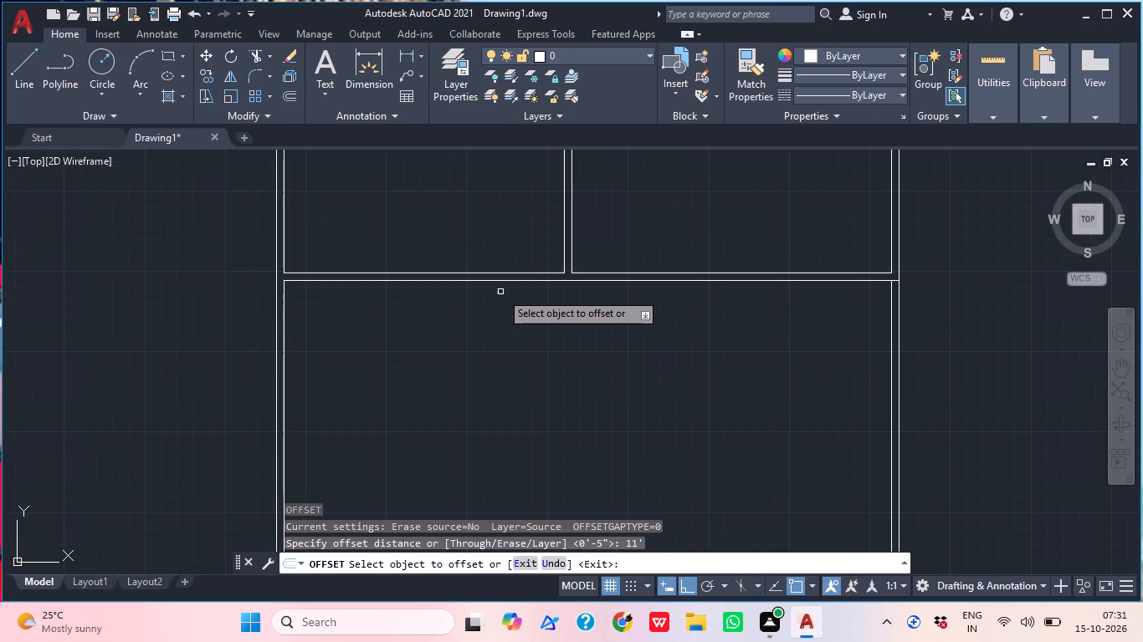
click(527, 283)
click(524, 434)
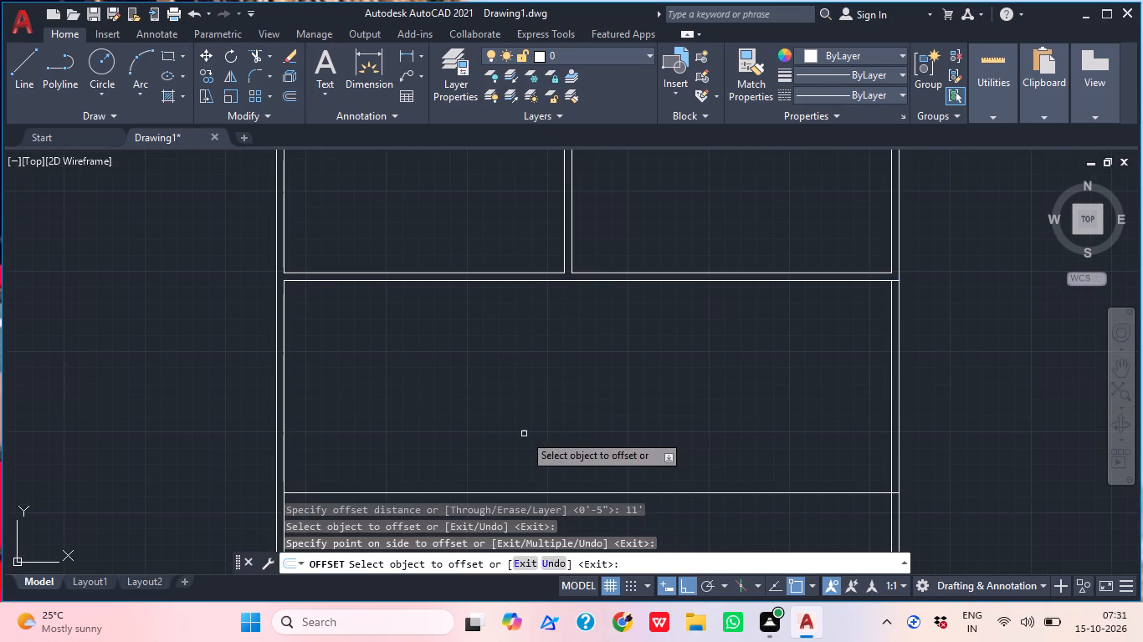
middle_drag(555, 425, 550, 335)
key(space)
Offset the new horizontal line in the lower room 4.5" downward to give the wall its thickness.
key(space)
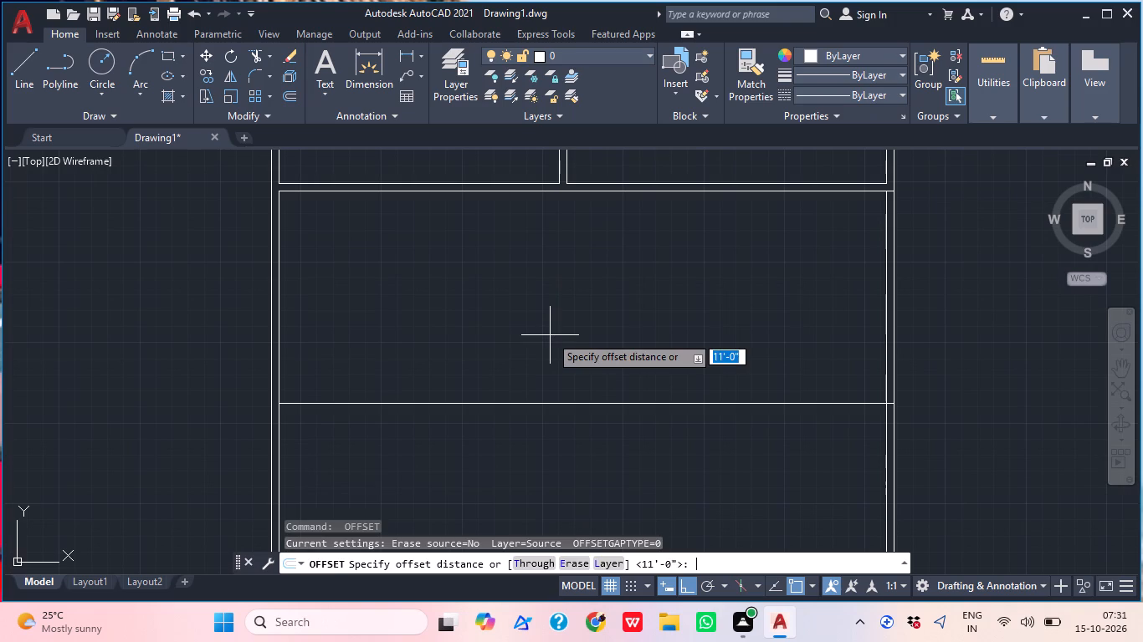
key(4)
text(.6)
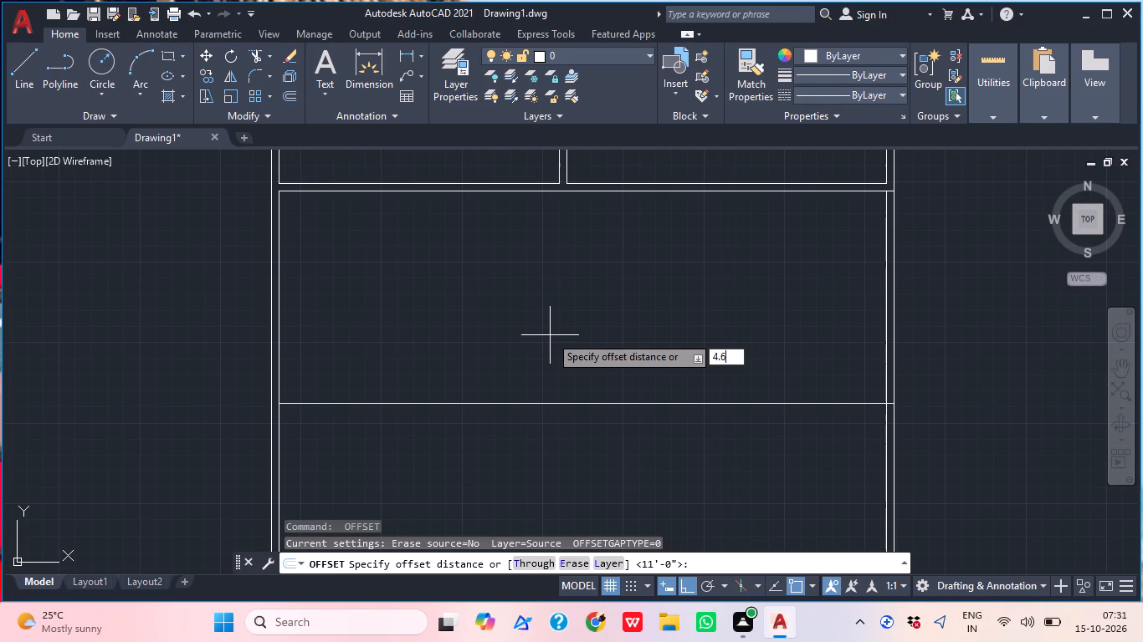
key(BackSpace)
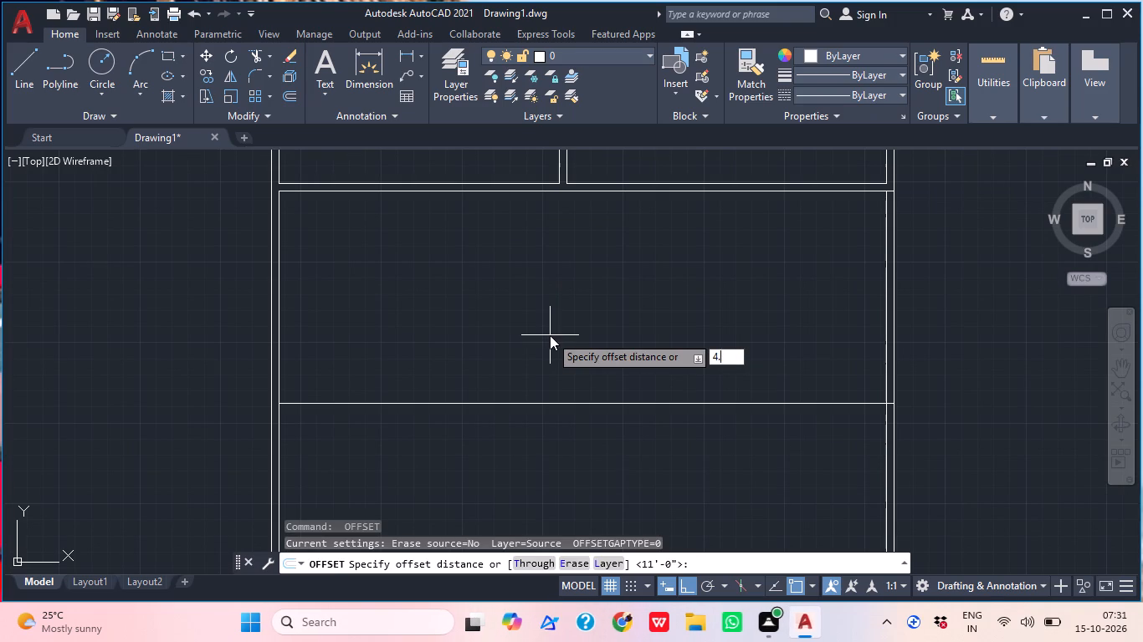
key(5)
text("')
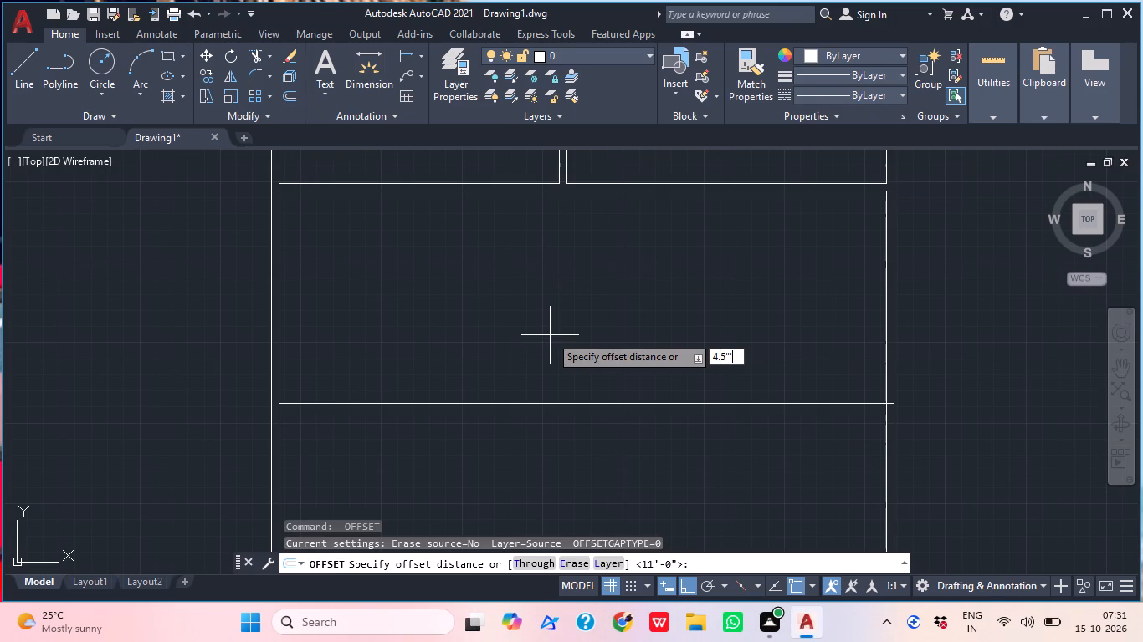
key(BackSpace)
key(apostrophe)
key(BackSpace)
key(Return)
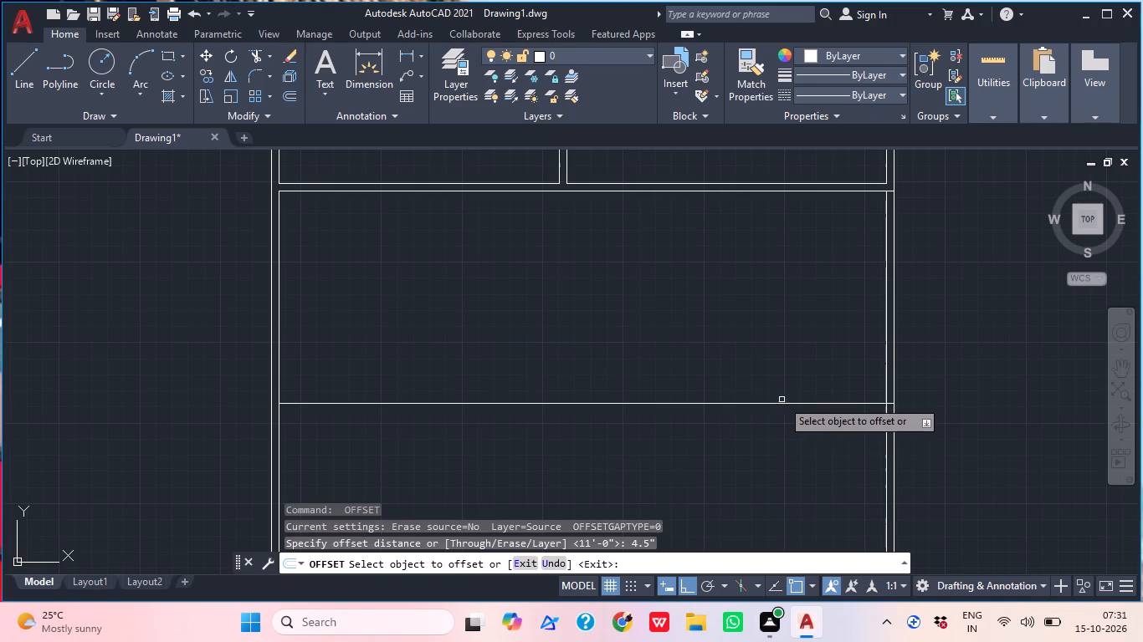
click(779, 405)
click(731, 456)
scroll(740, 433, down, 1)
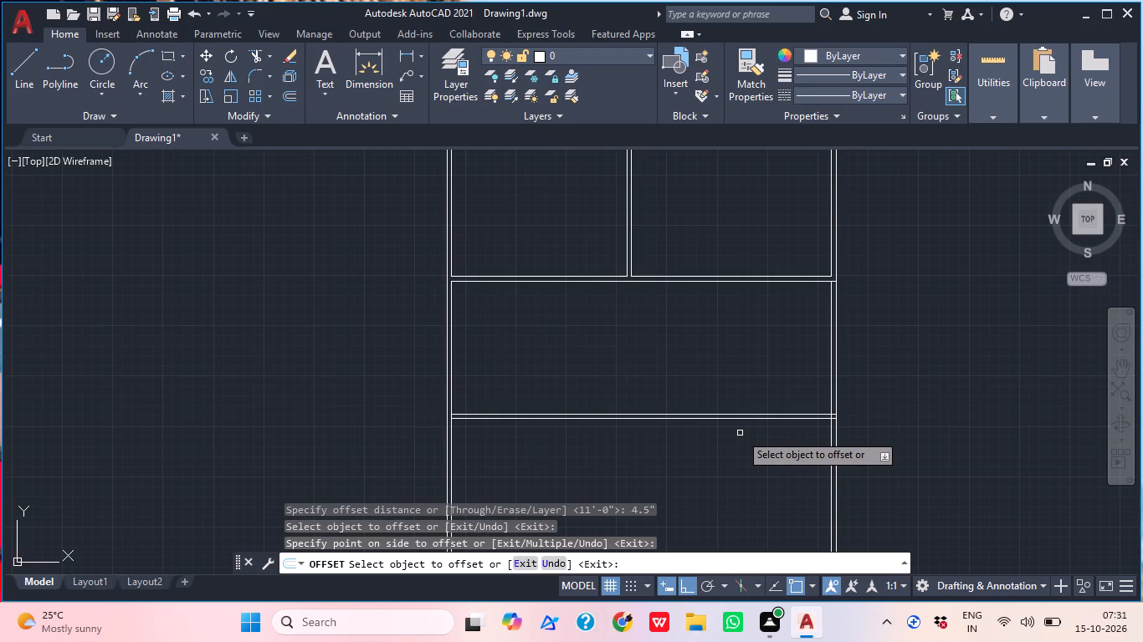
click(740, 433)
click(740, 433)
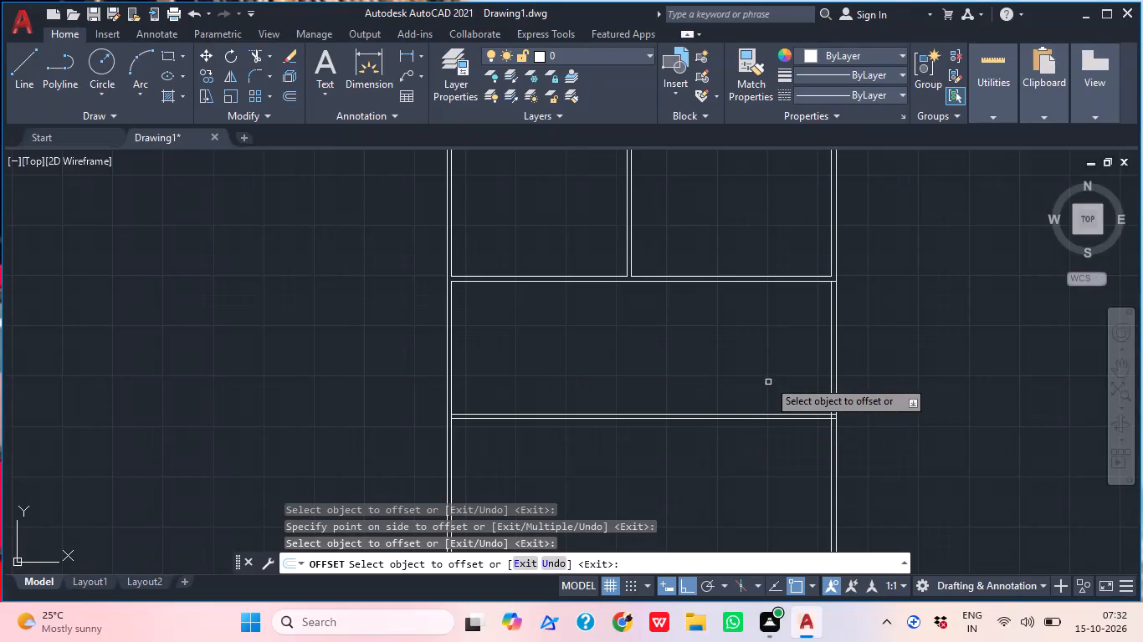
middle_drag(715, 492, 705, 448)
scroll(704, 446, up, 1)
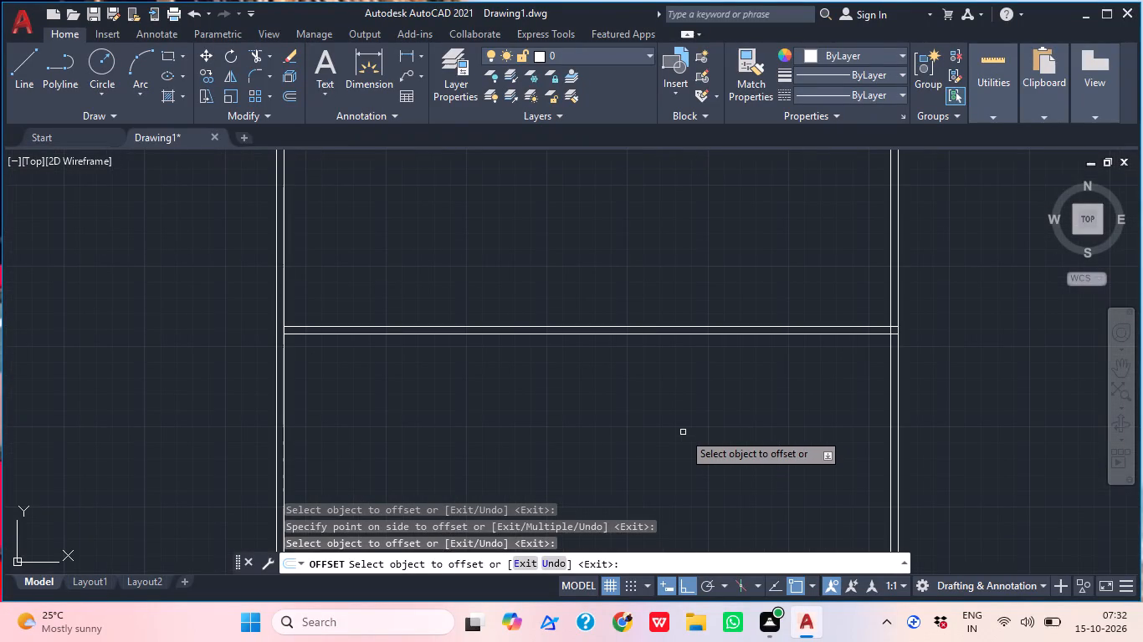
key(Escape)
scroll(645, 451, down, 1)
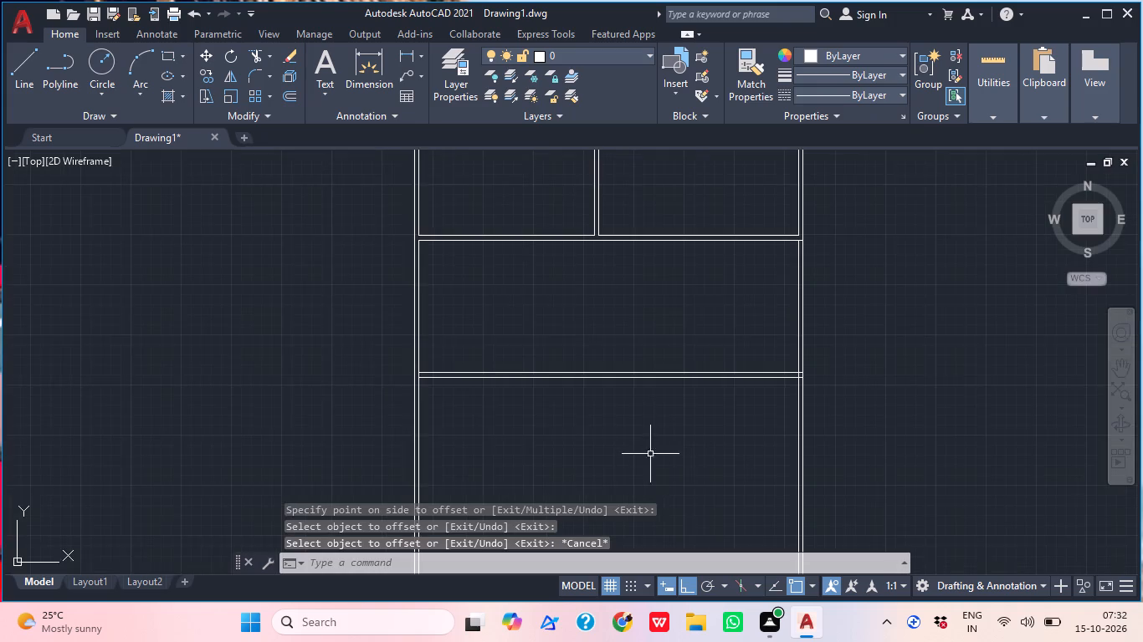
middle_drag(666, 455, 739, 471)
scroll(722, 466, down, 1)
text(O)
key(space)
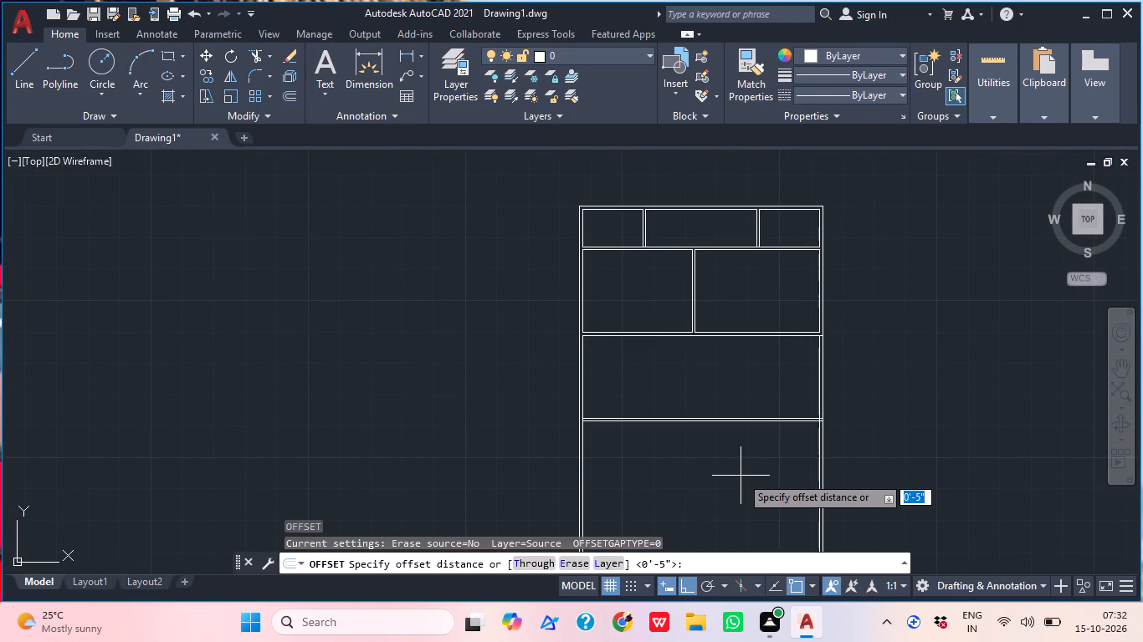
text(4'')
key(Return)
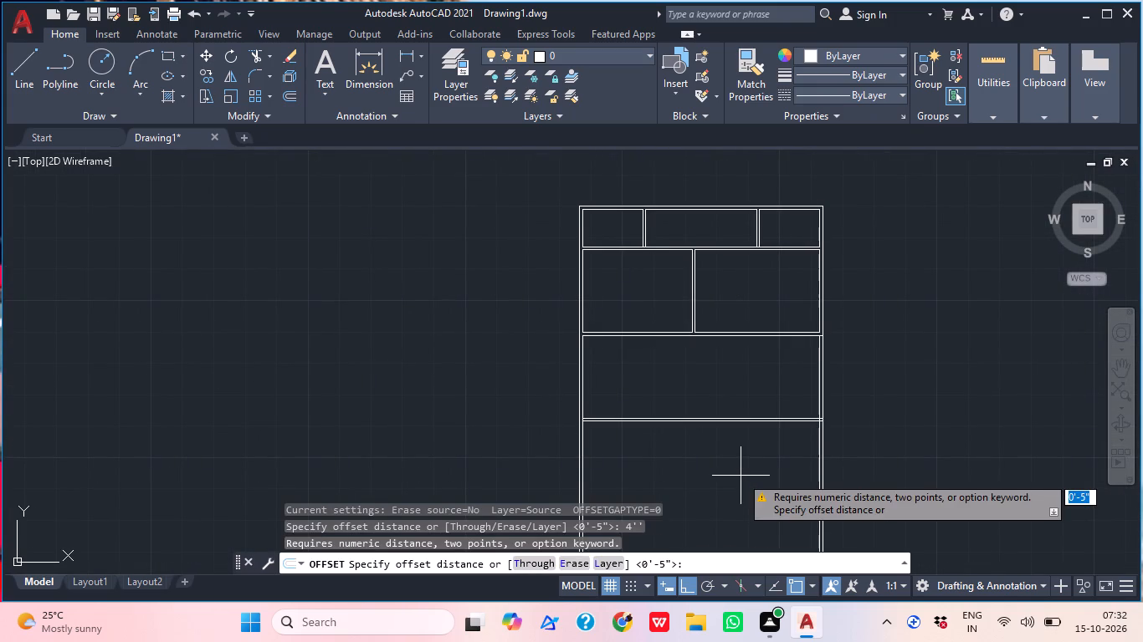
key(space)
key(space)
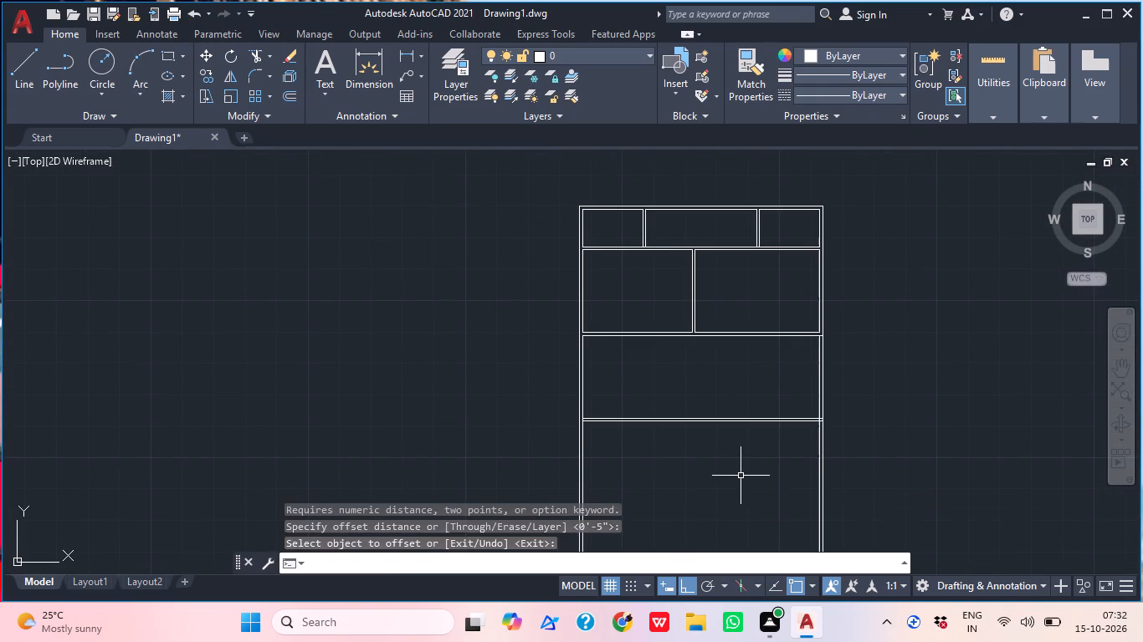
Offset the left outer wall's inner line 4' into the room between the two lower horizontal walls.
key(space)
text(4')
key(Return)
scroll(628, 382, up, 2)
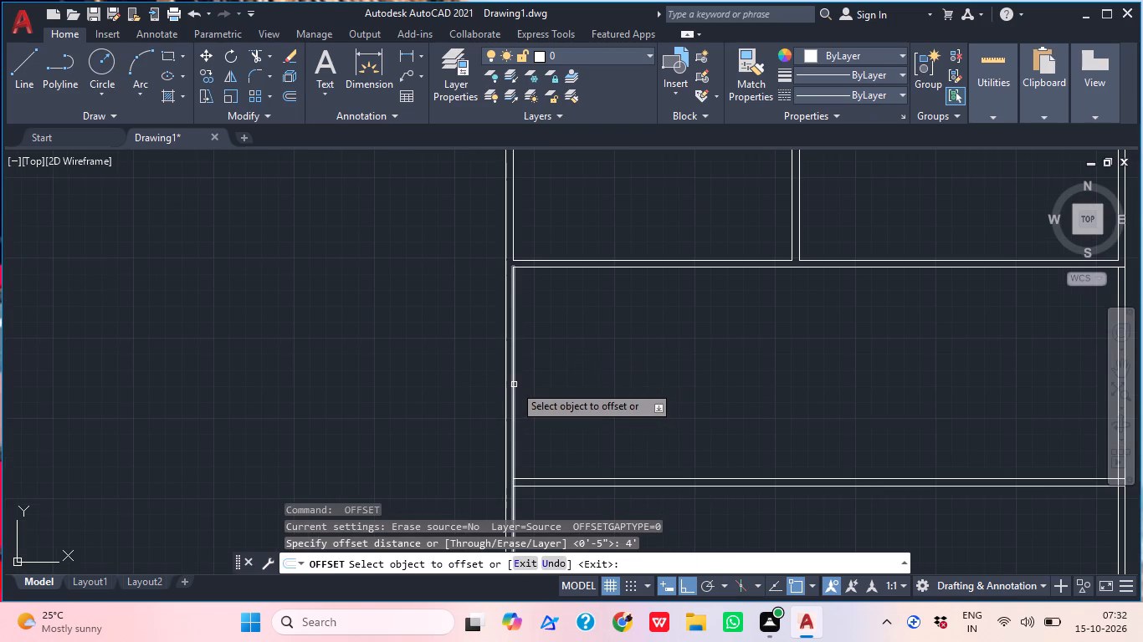
click(514, 385)
click(627, 392)
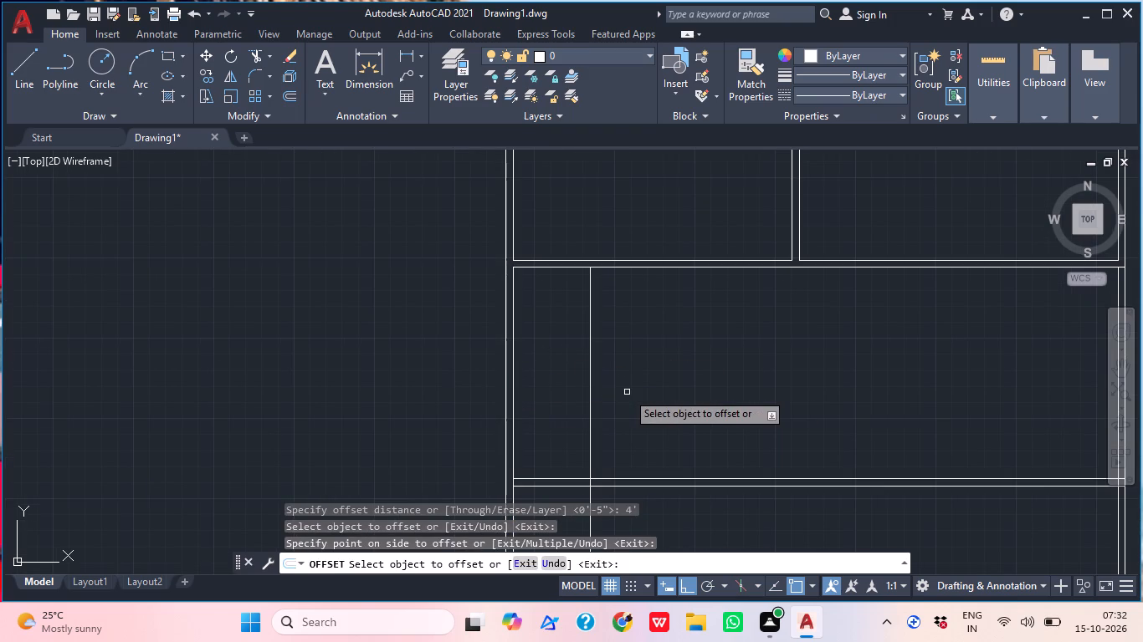
key(space)
Offset the new vertical partition line 4.5" away from the left outer wall to form its second face.
key(space)
text(4.)
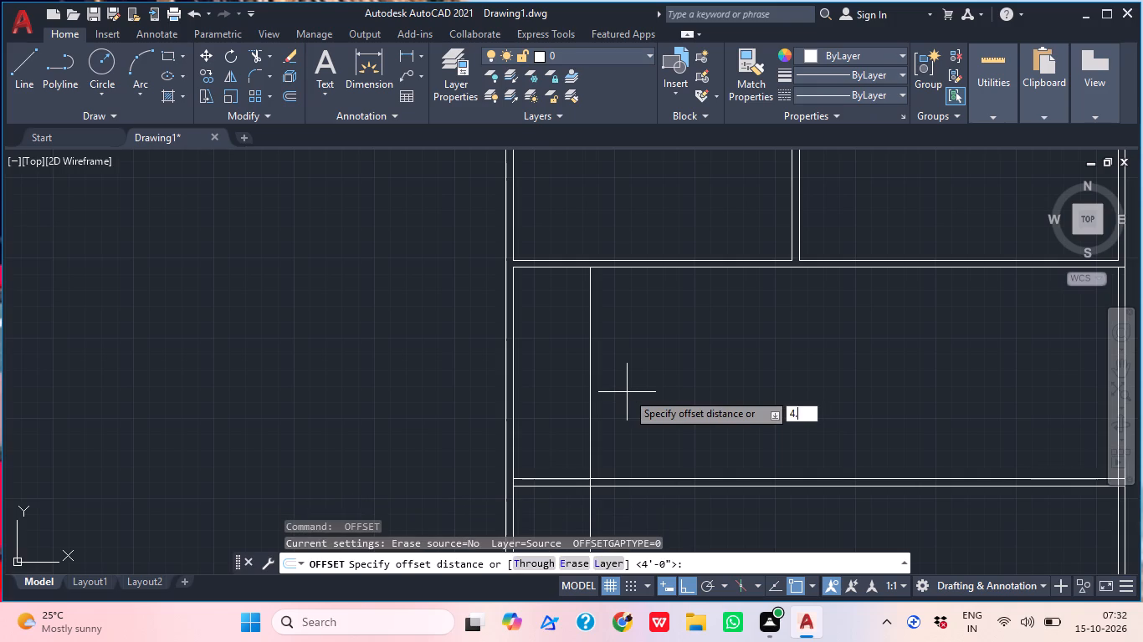
key(5)
key(shift+quotedbl)
key(Return)
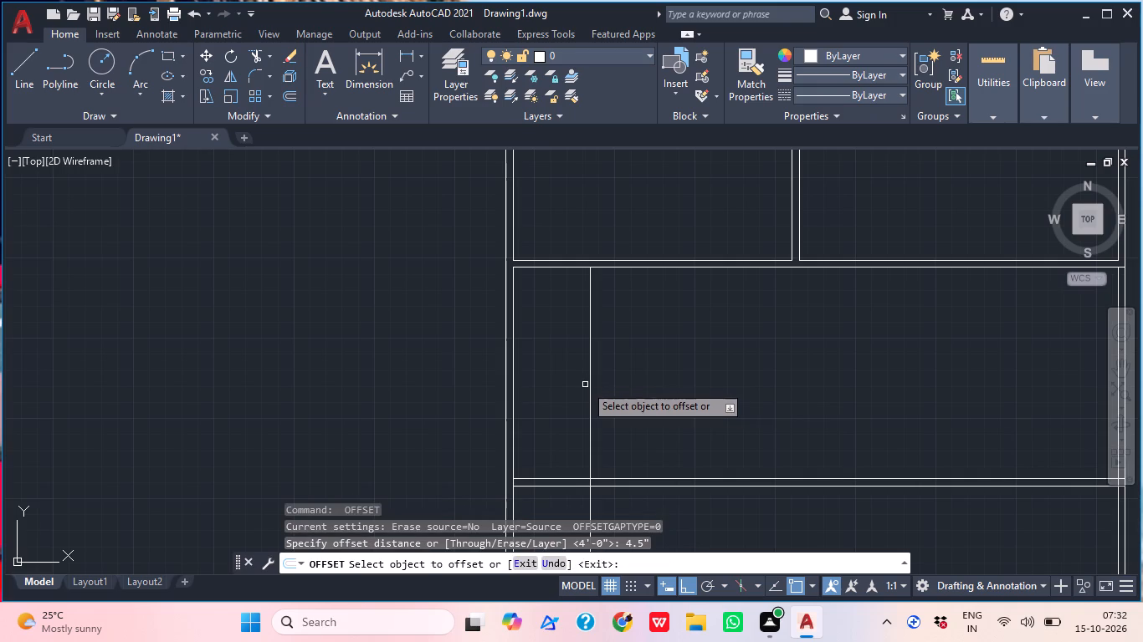
click(590, 390)
click(664, 385)
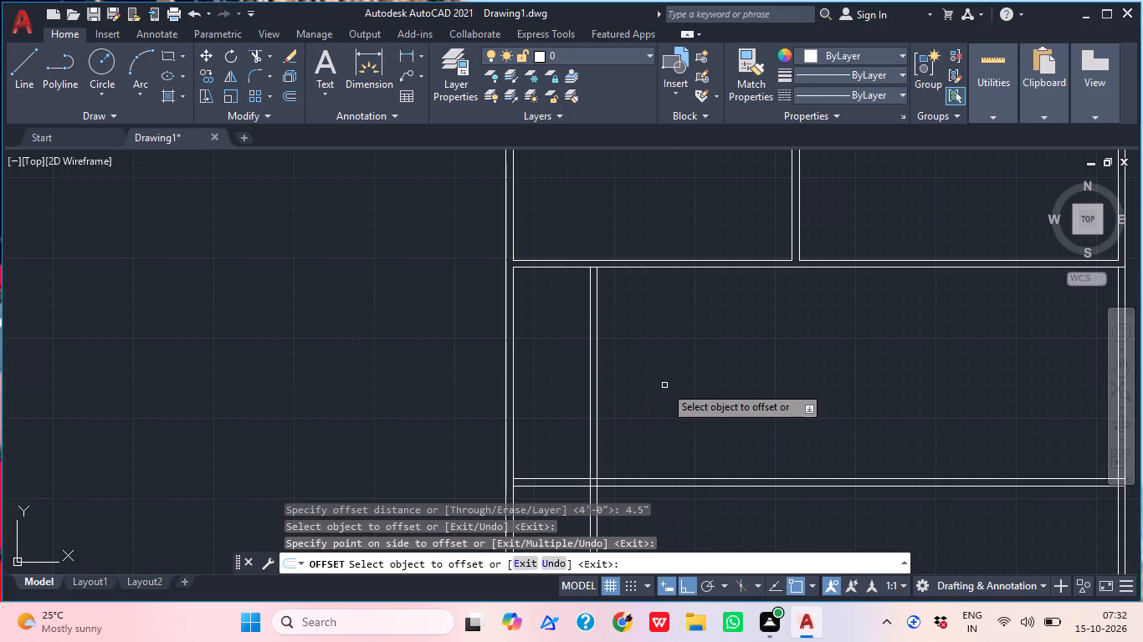
key(Escape)
Trim away both lines of the new vertical partition below the lowest horizontal wall.
text(TR)
key(space)
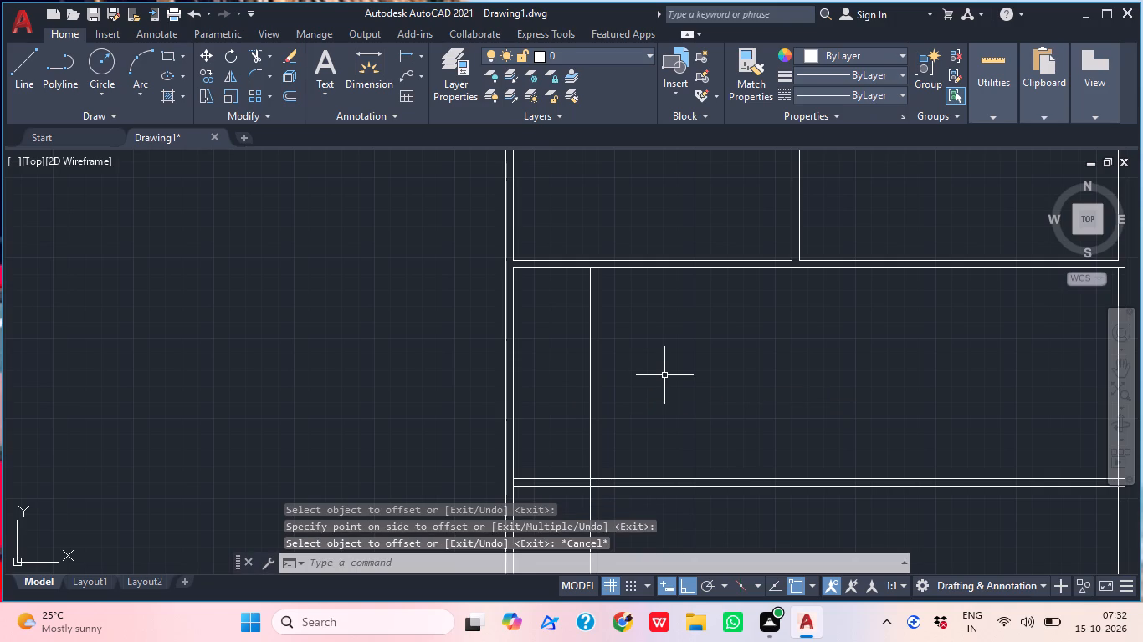
middle_drag(621, 473, 636, 329)
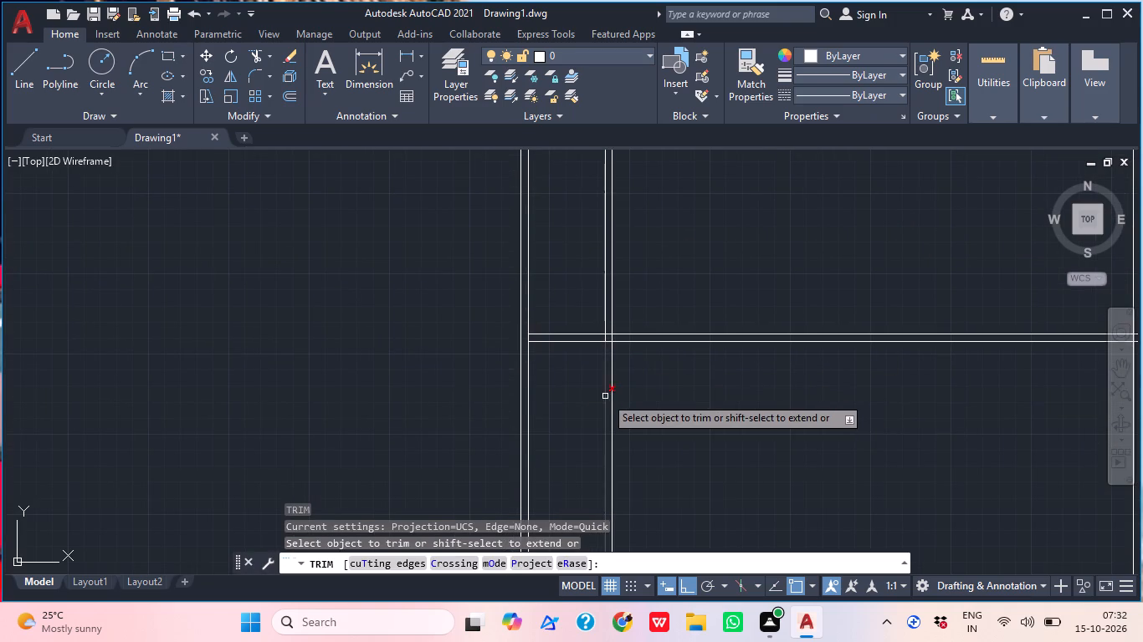
click(605, 396)
click(679, 386)
click(594, 378)
Trim the upper horizontal wall's lower line between the new partition's two faces to open the junction.
middle_drag(741, 359, 777, 466)
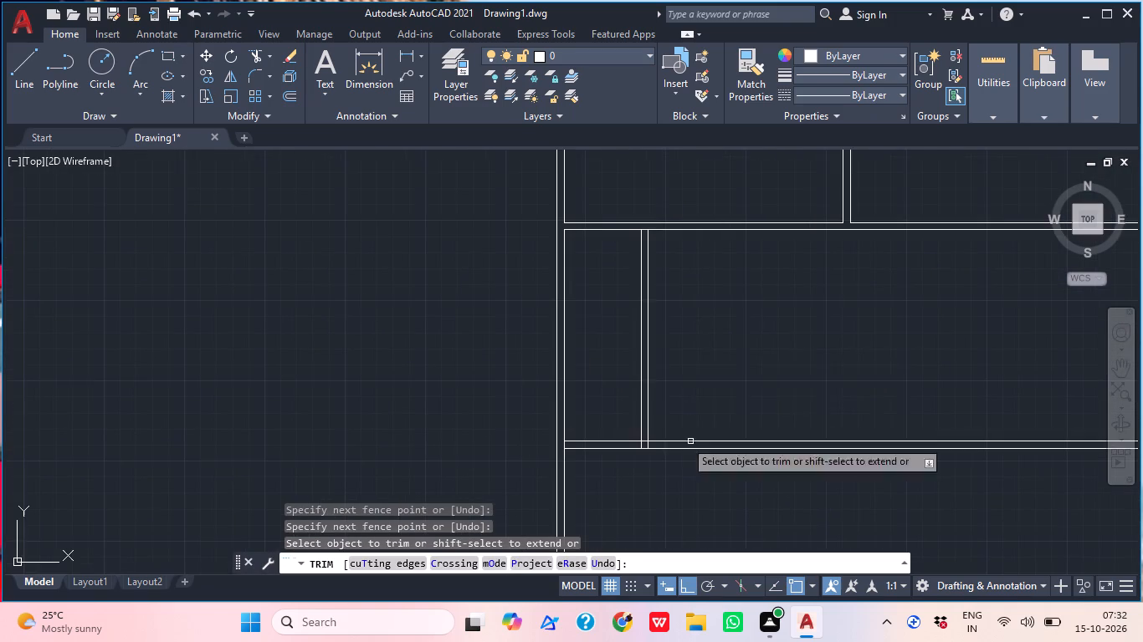
scroll(645, 239, up, 2)
click(643, 217)
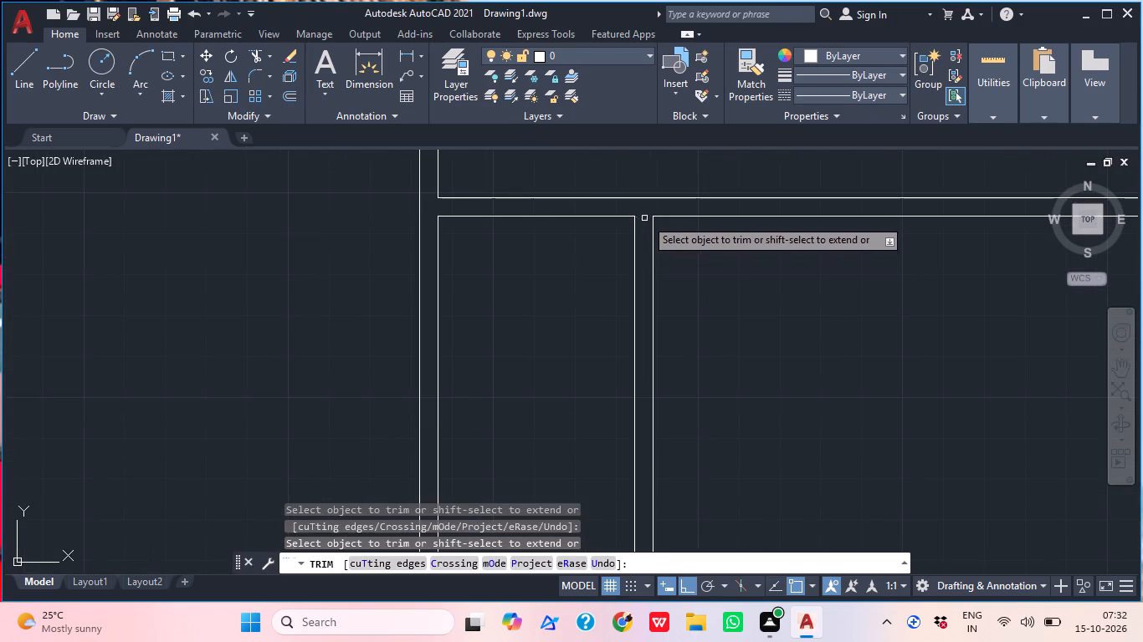
Trim the partition's ends inside the lowest horizontal wall and that wall's upper line between the partition faces.
scroll(691, 214, down, 4)
scroll(668, 298, up, 6)
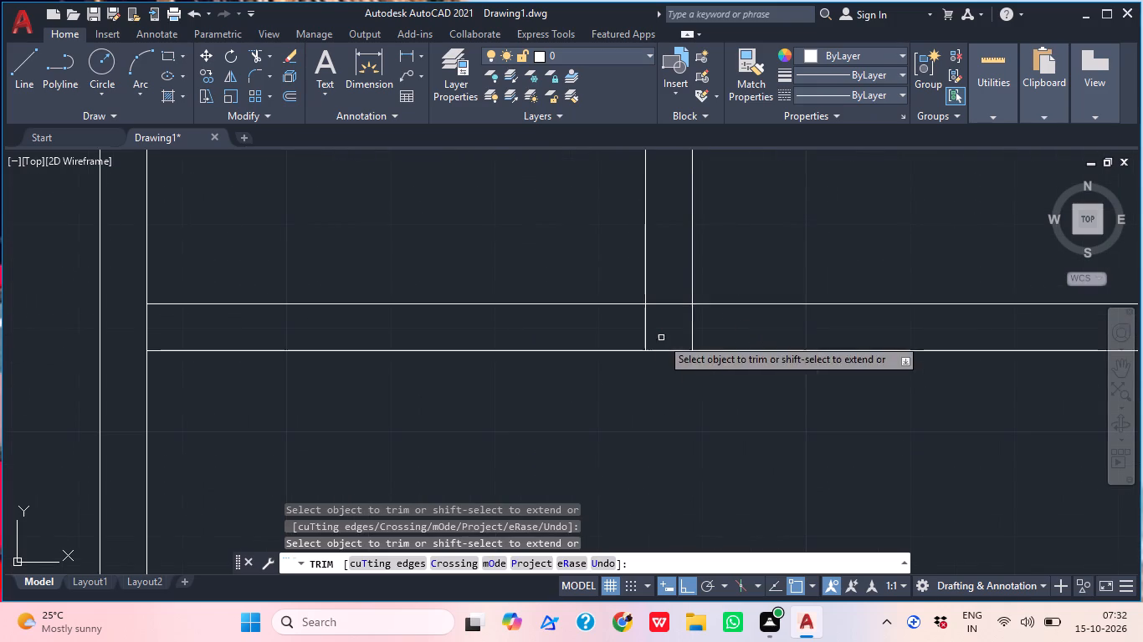
click(714, 325)
click(660, 298)
click(659, 332)
click(617, 328)
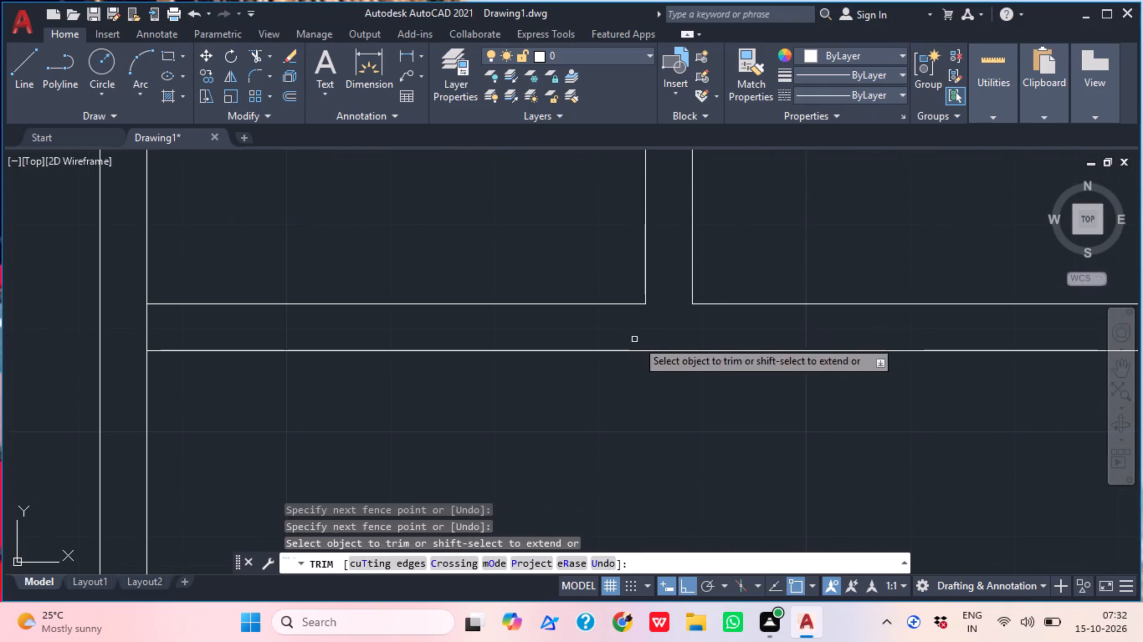
Trim the left outer wall's inner line between the two lines of the lowest horizontal wall.
scroll(658, 339, down, 3)
middle_drag(796, 321, 660, 336)
scroll(433, 364, up, 3)
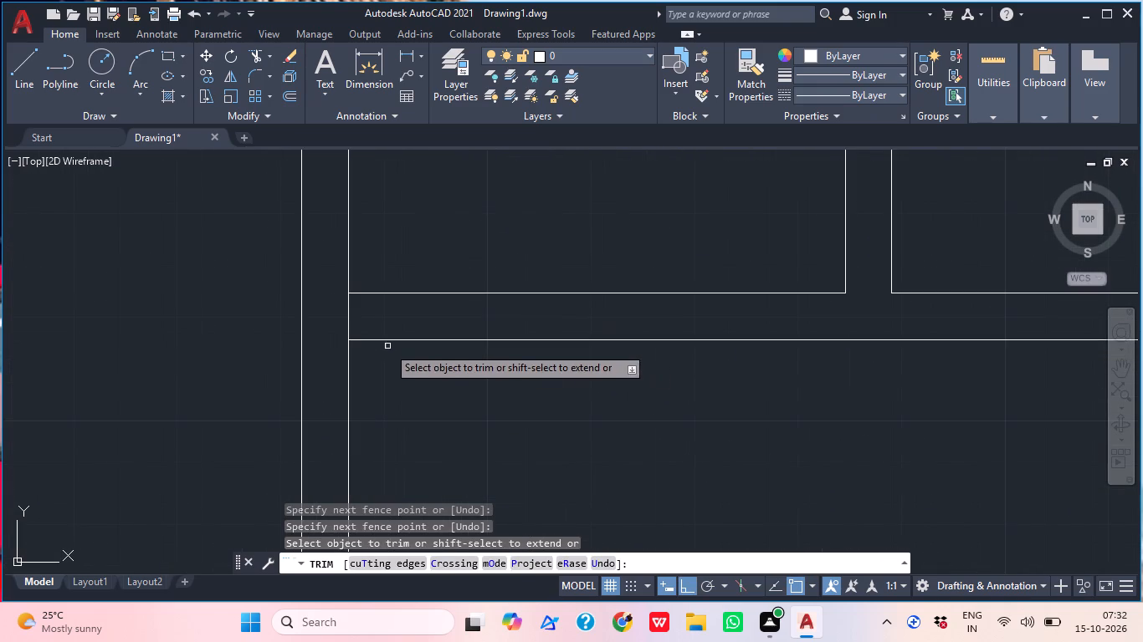
click(344, 316)
click(354, 323)
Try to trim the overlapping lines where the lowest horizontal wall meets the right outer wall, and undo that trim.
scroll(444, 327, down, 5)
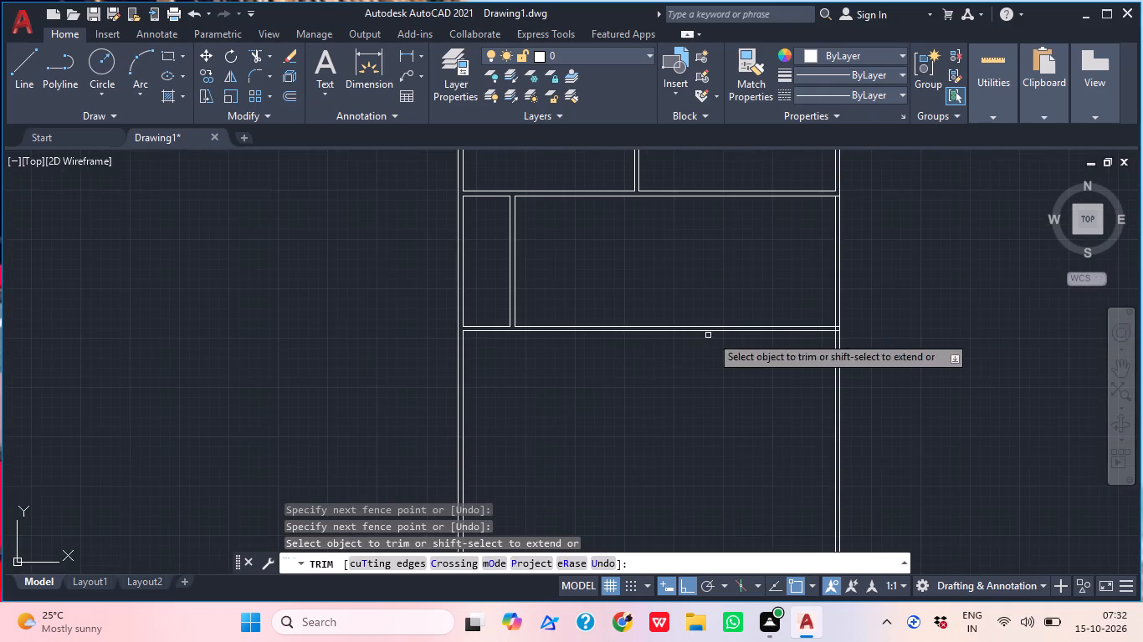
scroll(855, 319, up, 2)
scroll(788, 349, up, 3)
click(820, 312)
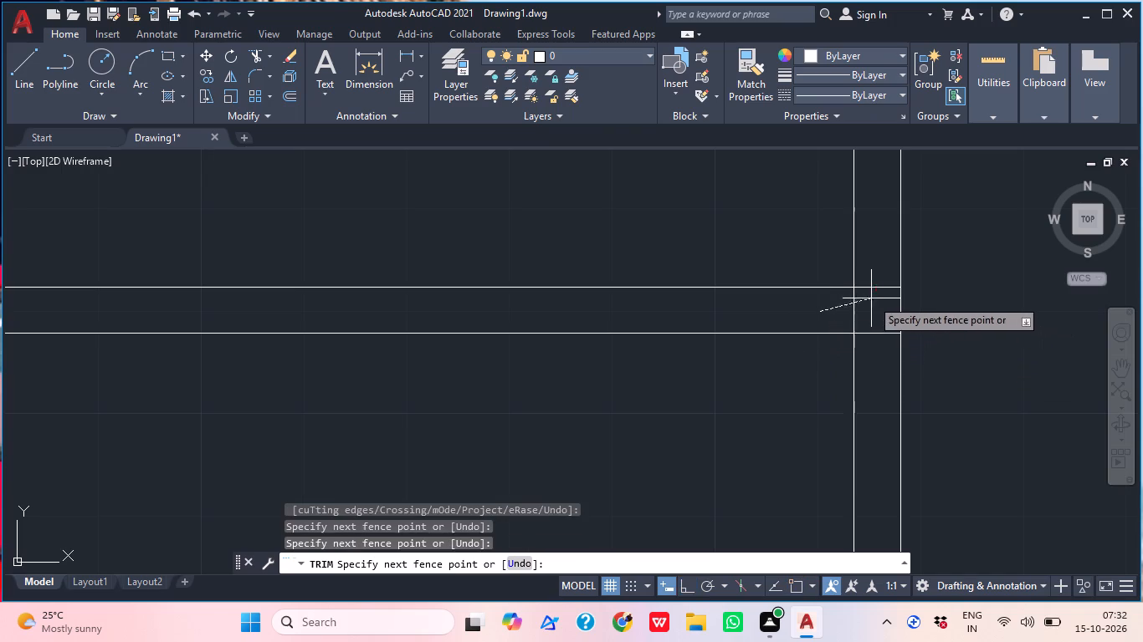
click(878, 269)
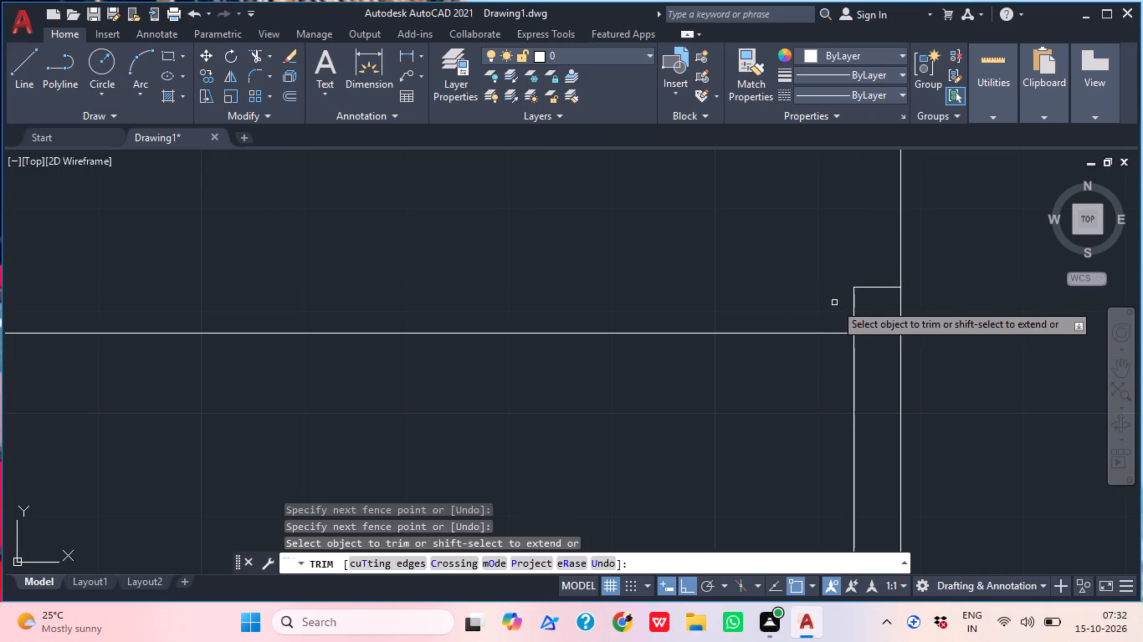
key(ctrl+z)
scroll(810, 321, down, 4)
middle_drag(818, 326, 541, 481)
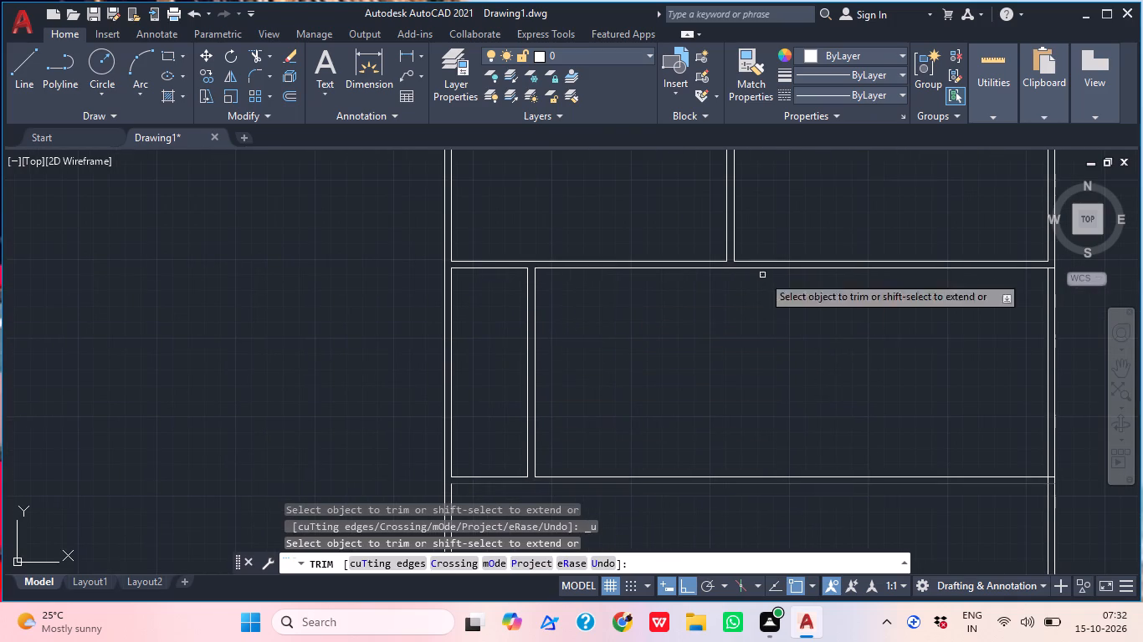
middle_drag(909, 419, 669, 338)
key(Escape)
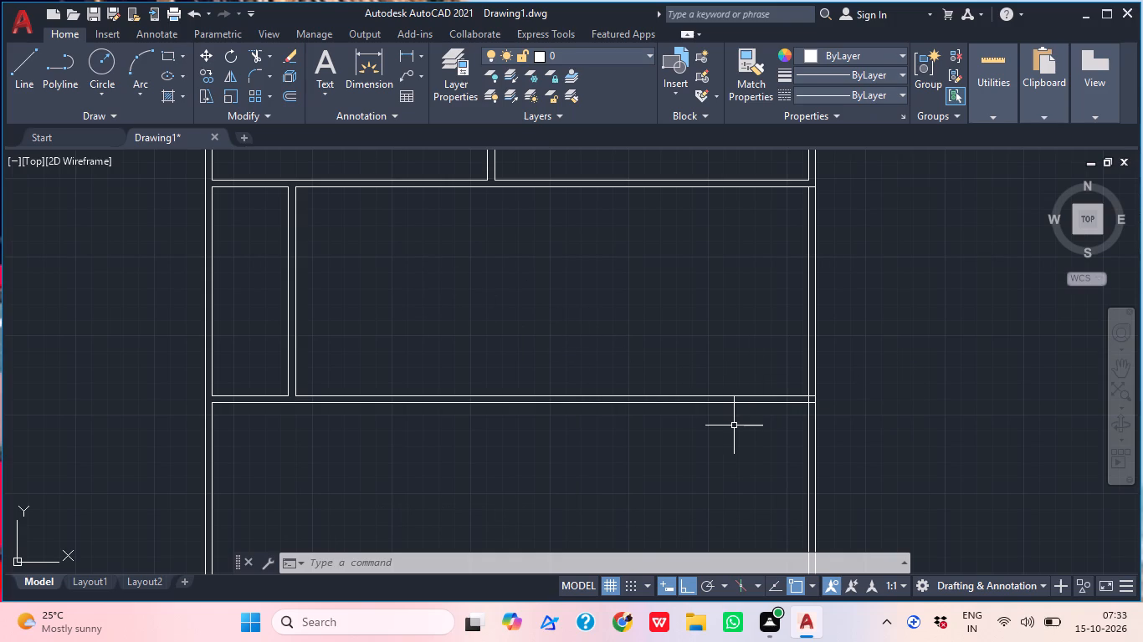
Trim the overlapping line segments where the lowest horizontal wall meets the right outer wall's inner line.
text(TTR)
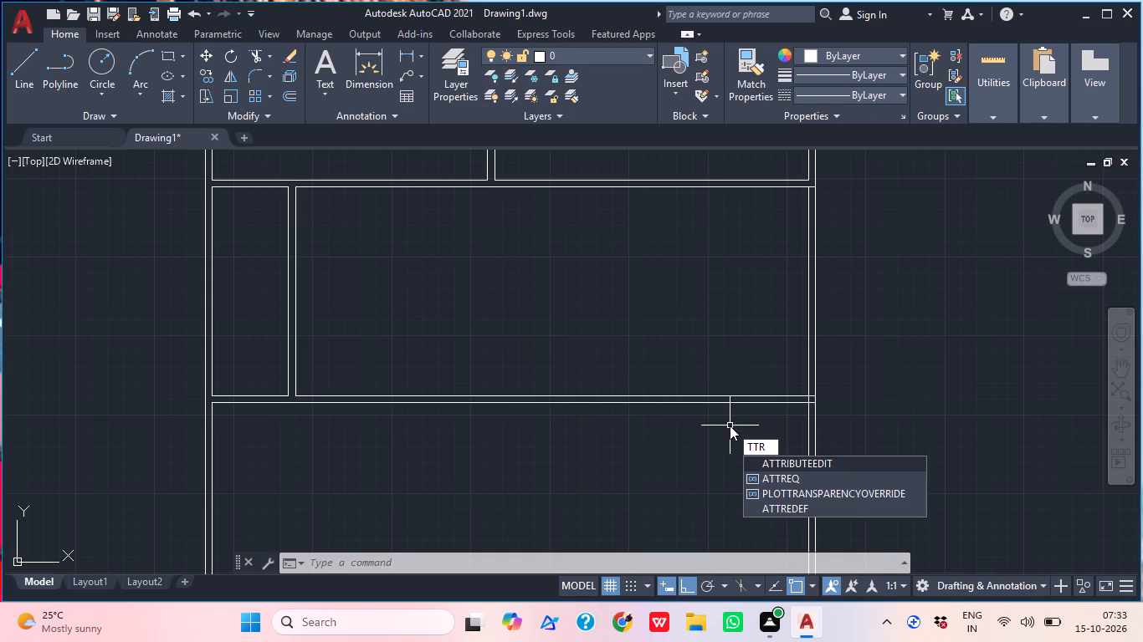
key(Escape)
text(TR)
key(space)
scroll(807, 404, up, 2)
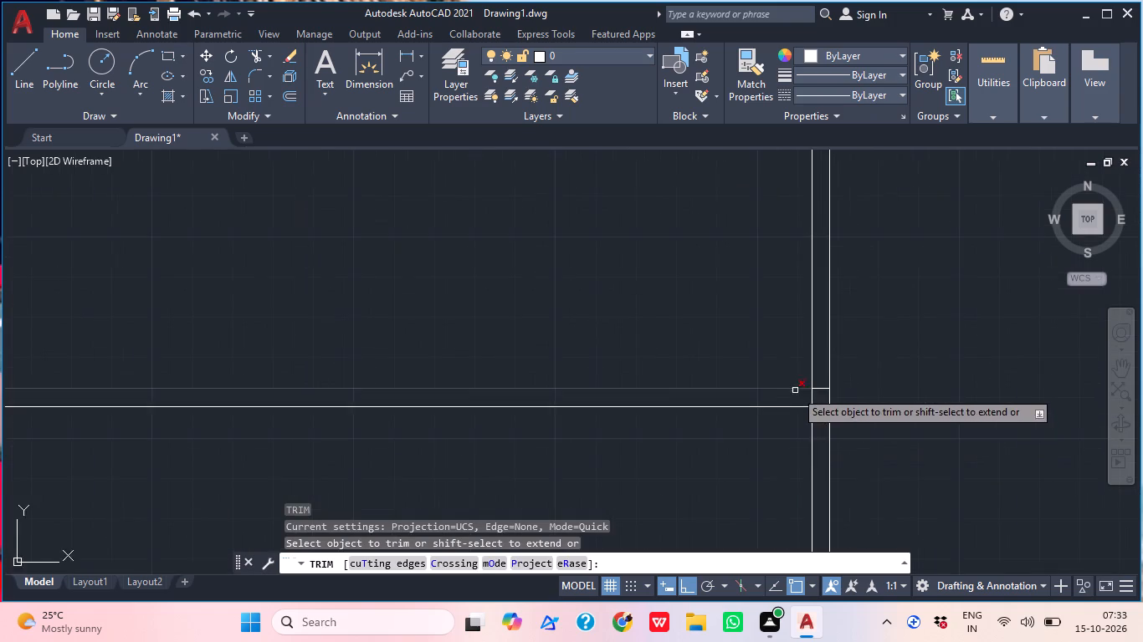
scroll(797, 392, up, 2)
click(814, 415)
click(862, 382)
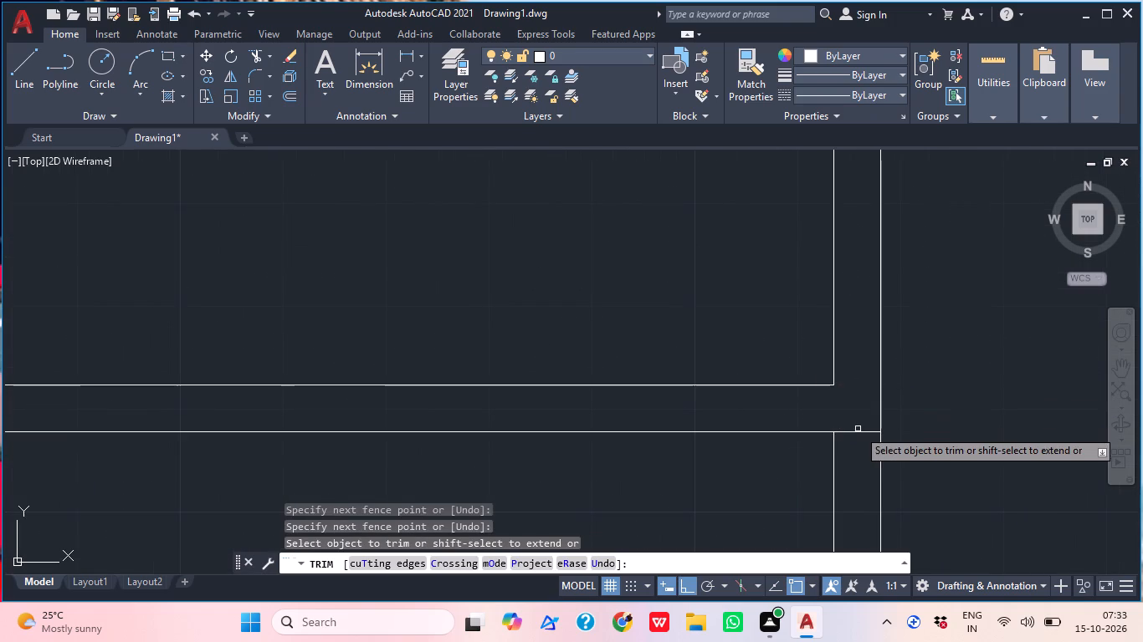
click(858, 430)
scroll(832, 411, down, 2)
key(Escape)
scroll(782, 318, down, 2)
middle_drag(725, 344, 704, 350)
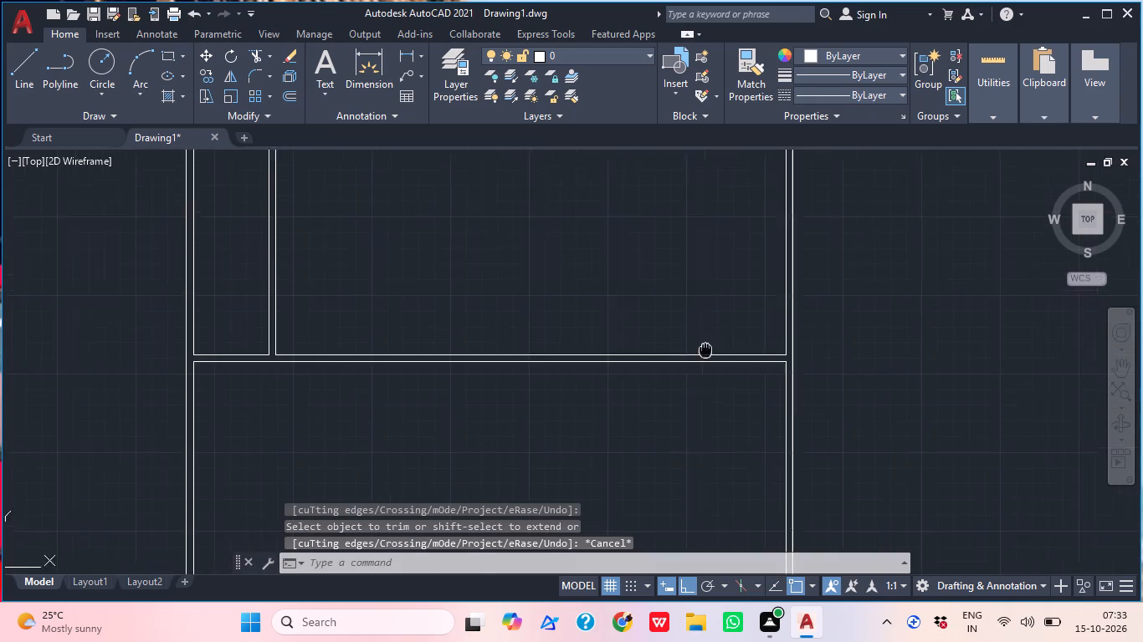
middle_drag(704, 350, 659, 378)
middle_drag(669, 424, 782, 444)
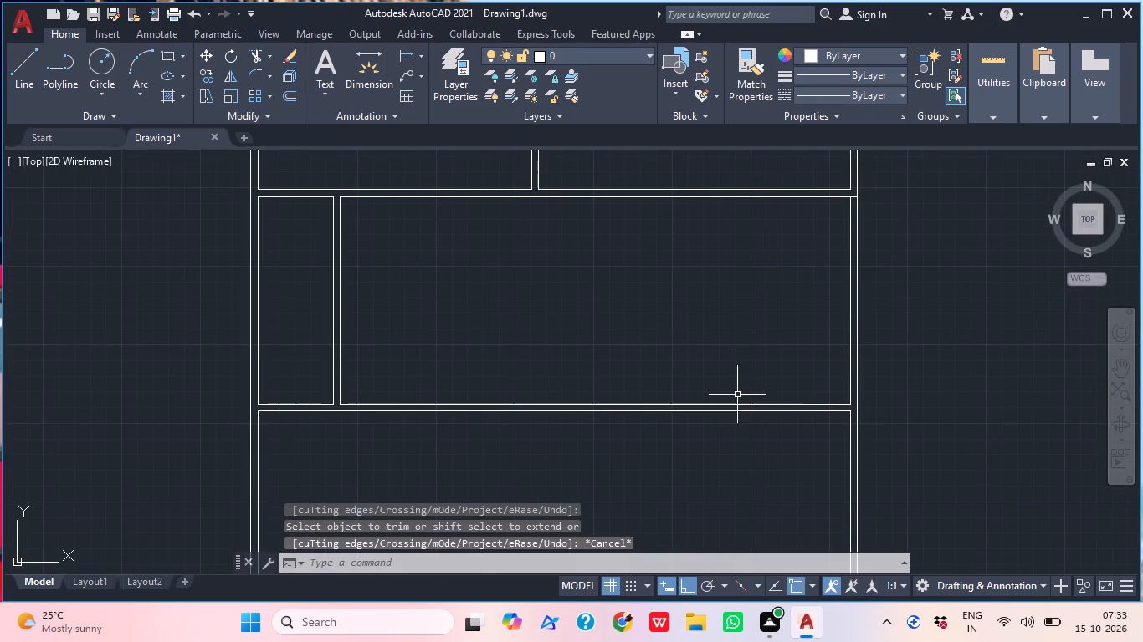
Trim the end of the next horizontal wall's lower line between the right outer wall's two lines.
key(space)
scroll(853, 203, up, 3)
click(853, 181)
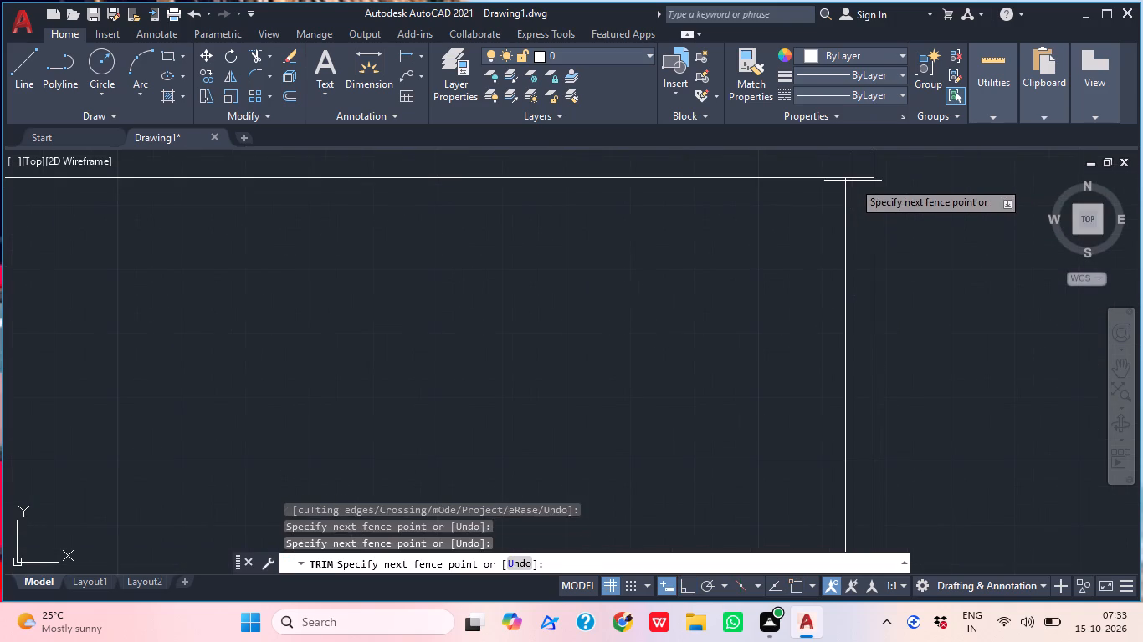
click(853, 169)
scroll(834, 206, down, 3)
key(Escape)
scroll(720, 259, down, 2)
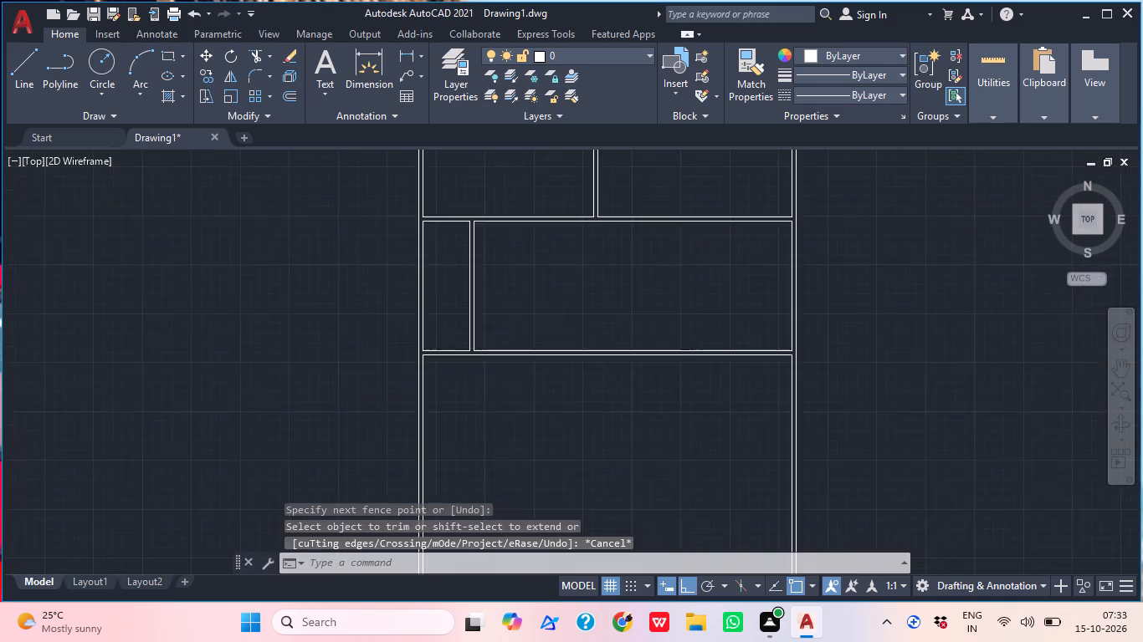
middle_drag(706, 266, 761, 339)
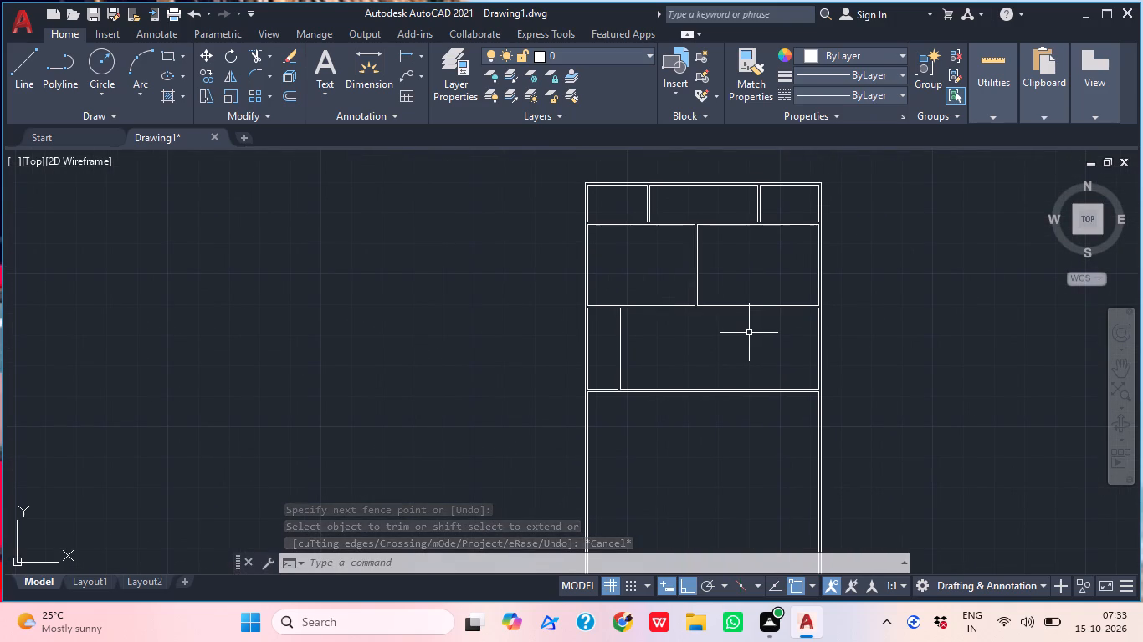
middle_drag(751, 422, 733, 402)
Offset the left outer wall's inner line 10' inward, below the lowest horizontal wall.
scroll(733, 402, up, 1)
scroll(658, 401, up, 1)
middle_drag(671, 400, 792, 316)
text(O)
key(space)
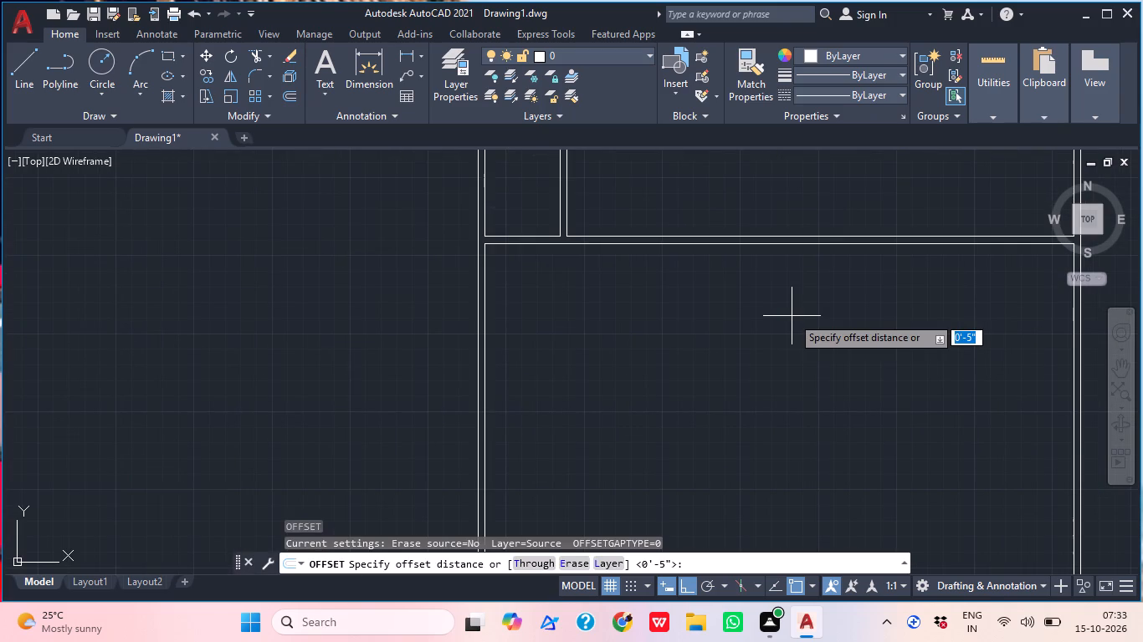
key(1)
key(o)
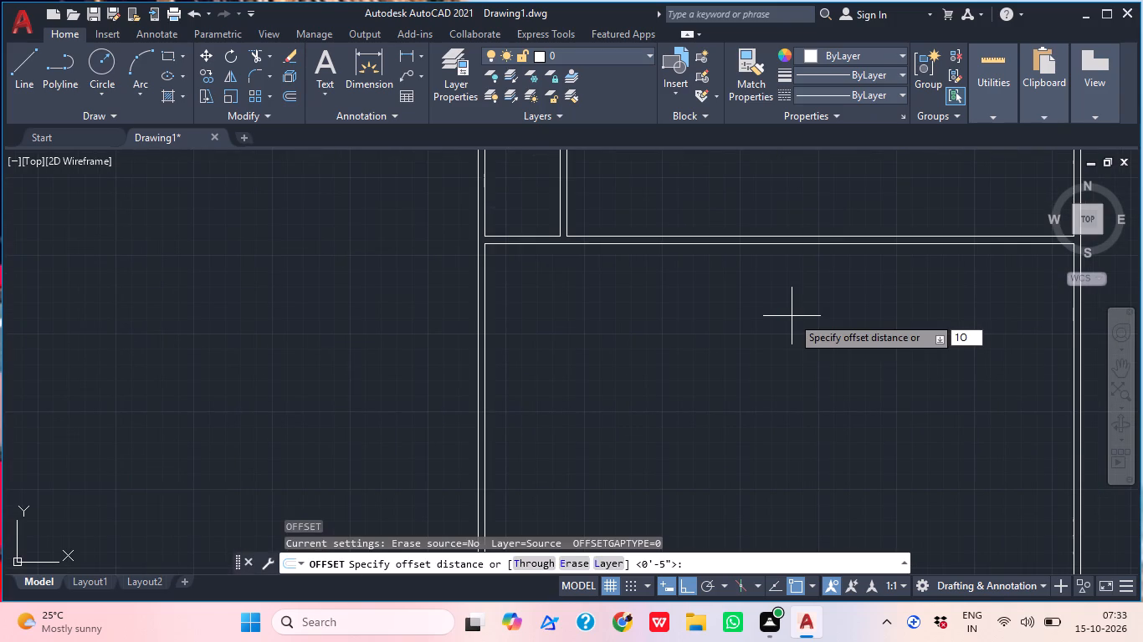
key(BackSpace)
text(0'')
key(BackSpace)
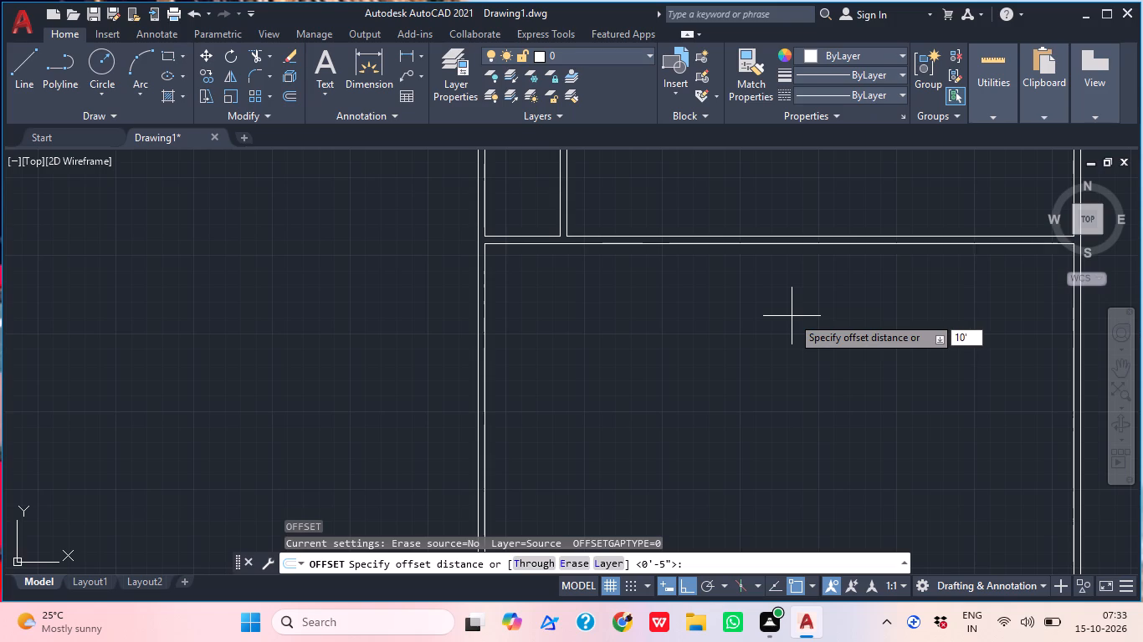
key(Return)
click(483, 323)
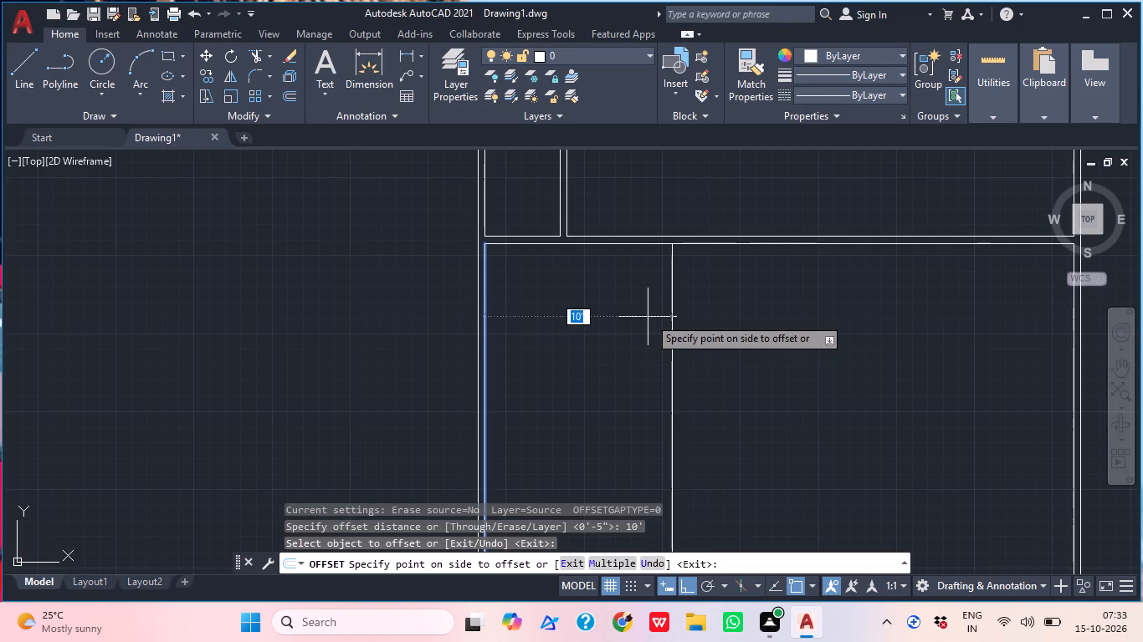
click(648, 317)
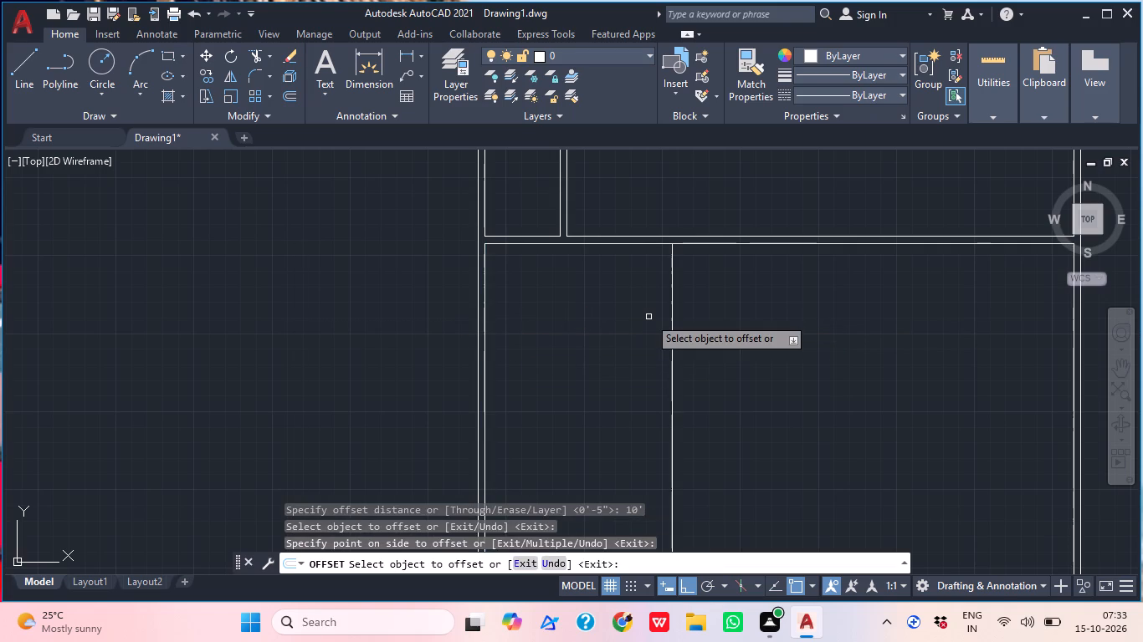
key(space)
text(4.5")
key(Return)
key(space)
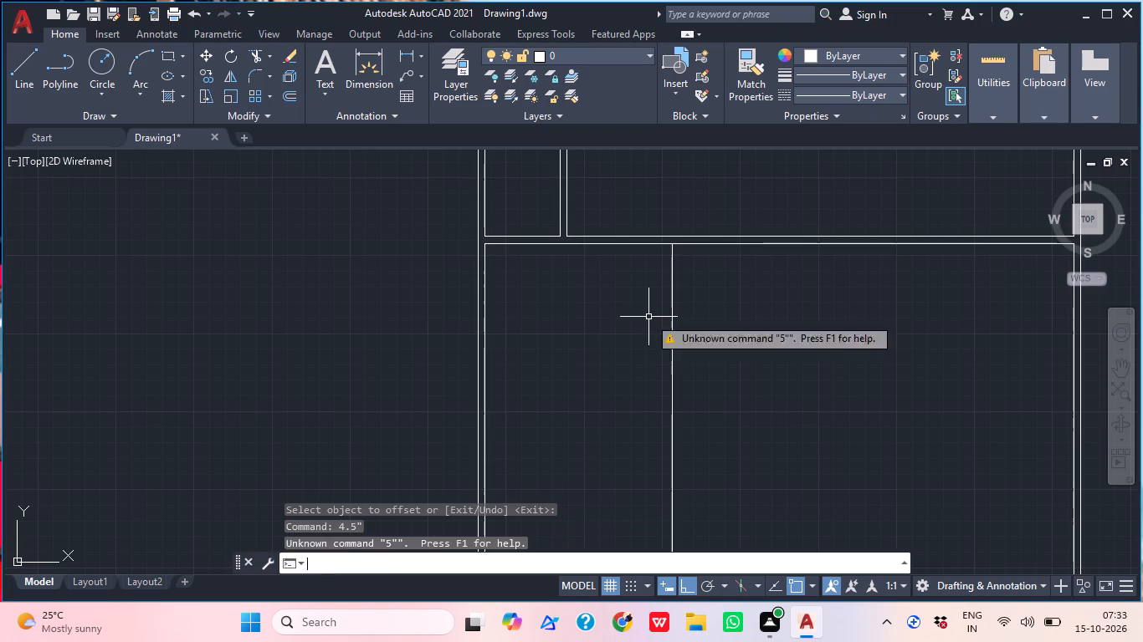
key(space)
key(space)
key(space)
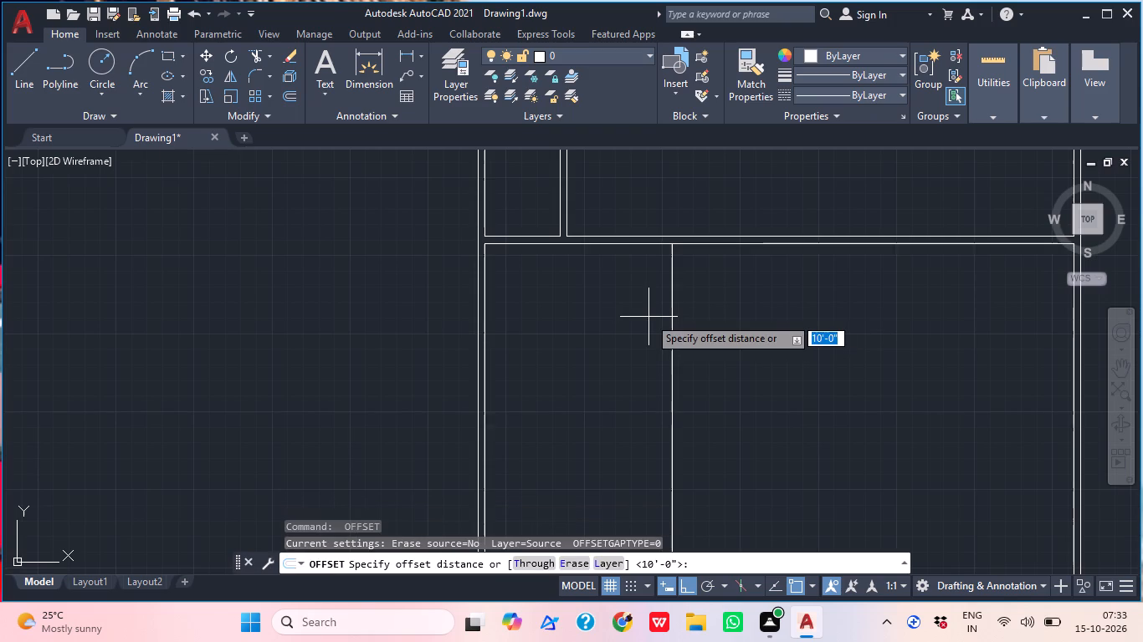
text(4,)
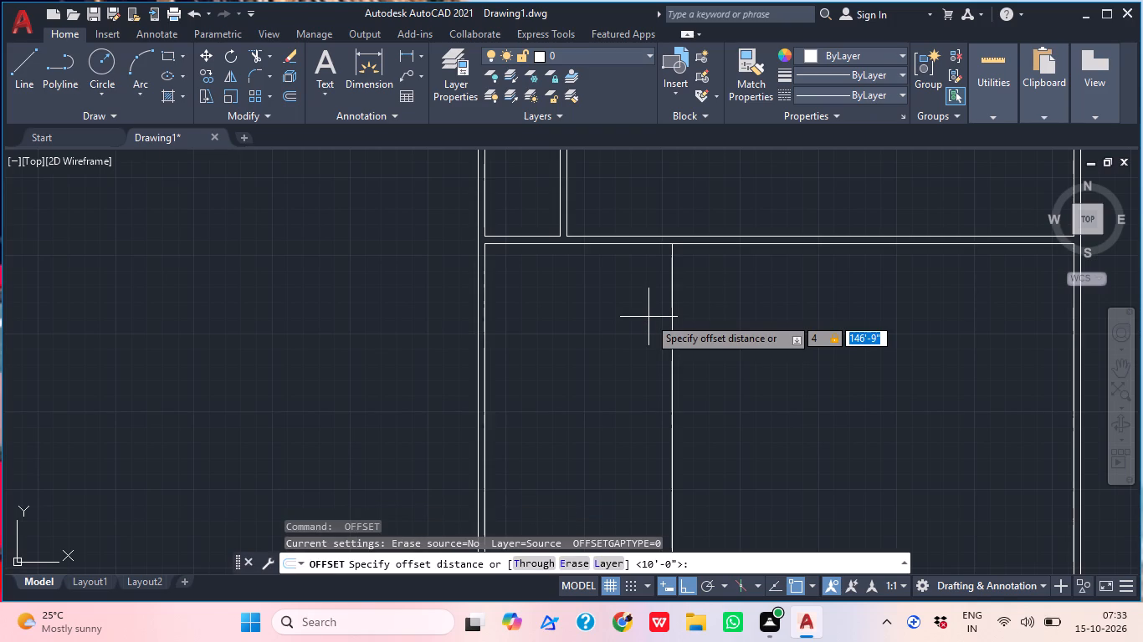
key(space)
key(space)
Offset the new vertical partition line 4.5" towards the right outer wall to form the partition's second face.
key(space)
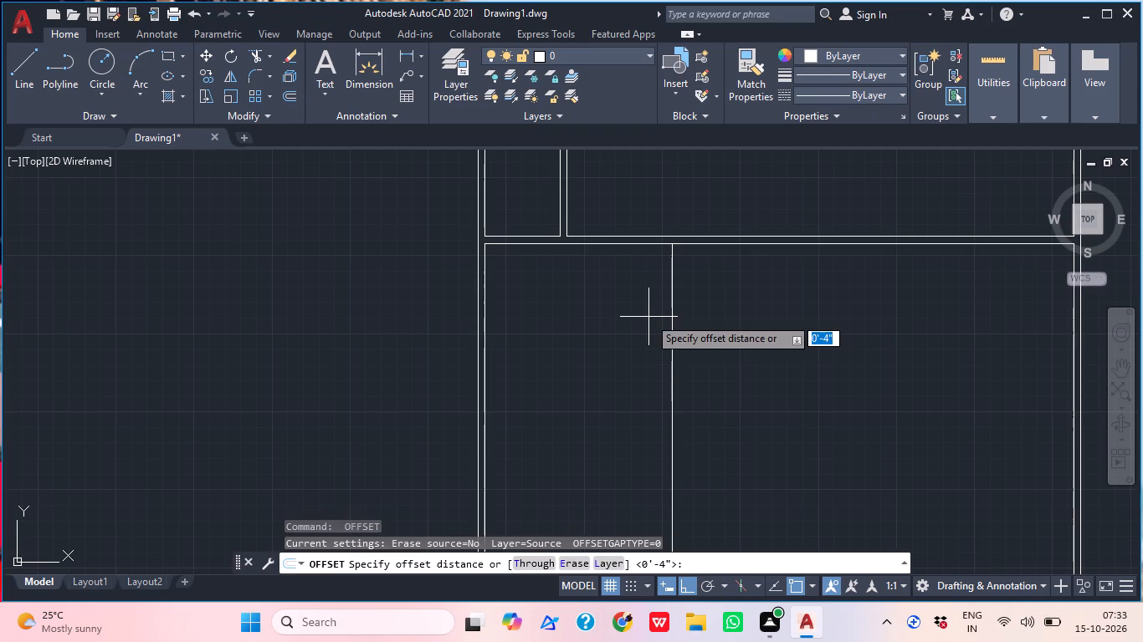
key(4)
text(.5")
key(Return)
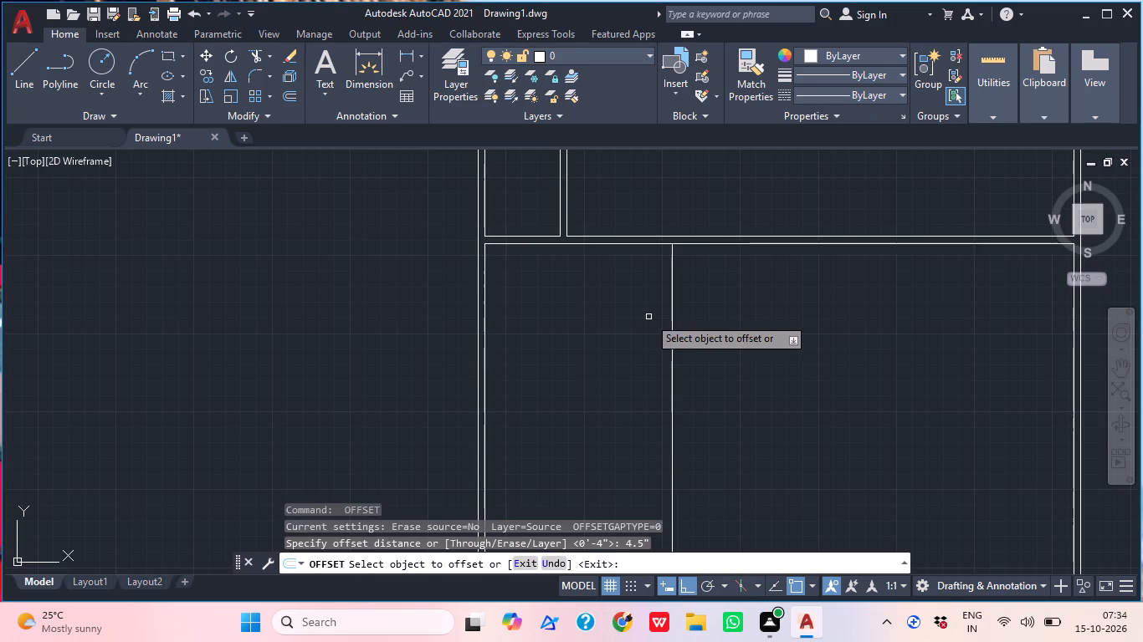
click(670, 317)
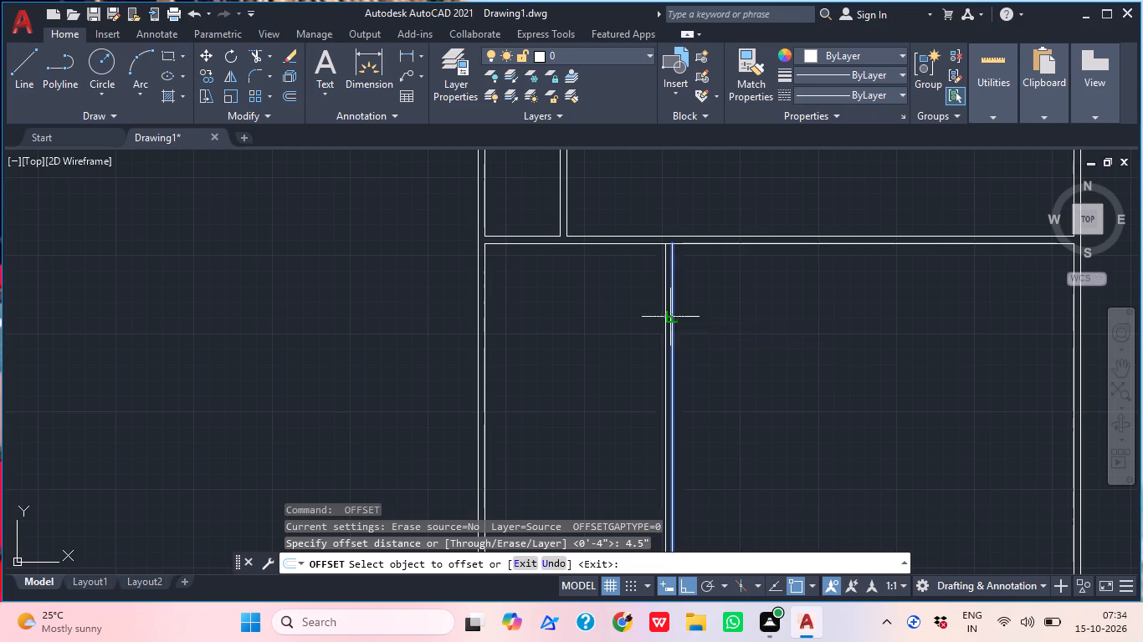
click(766, 325)
middle_drag(761, 324, 673, 278)
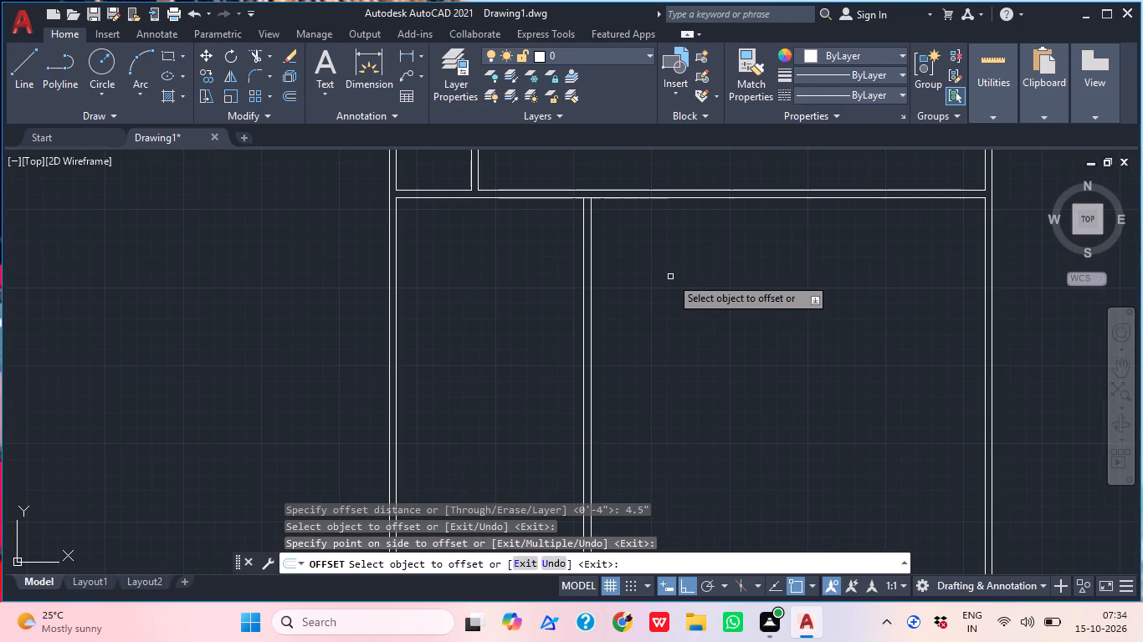
key(space)
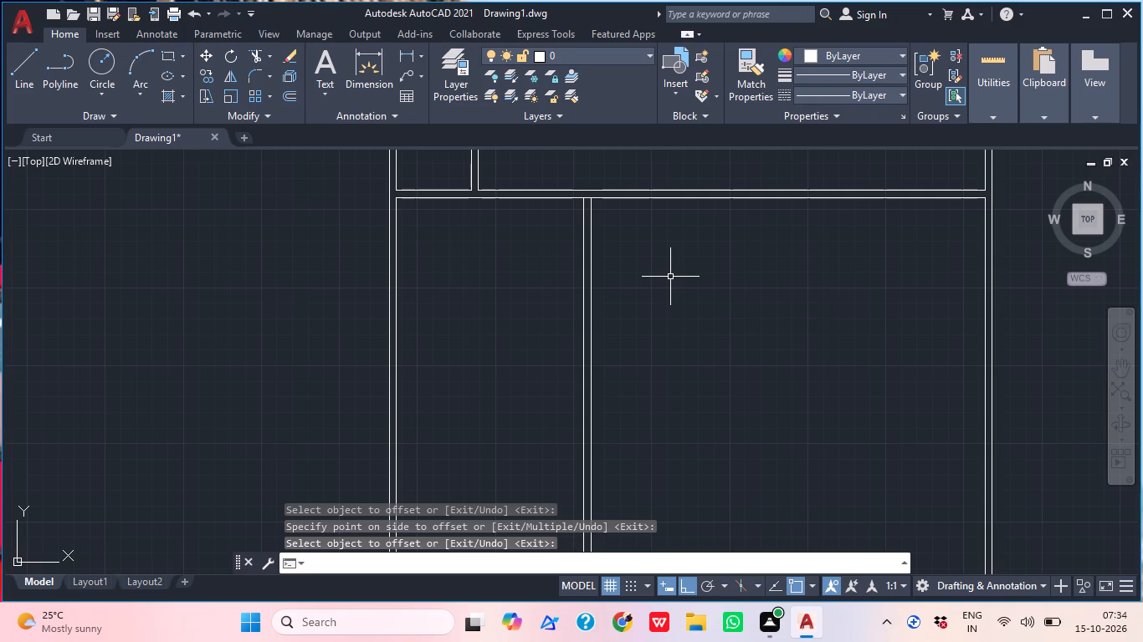
key(Escape)
Trim the horizontal wall's lower line between the new partition's two faces to open the junction.
text(TR)
key(space)
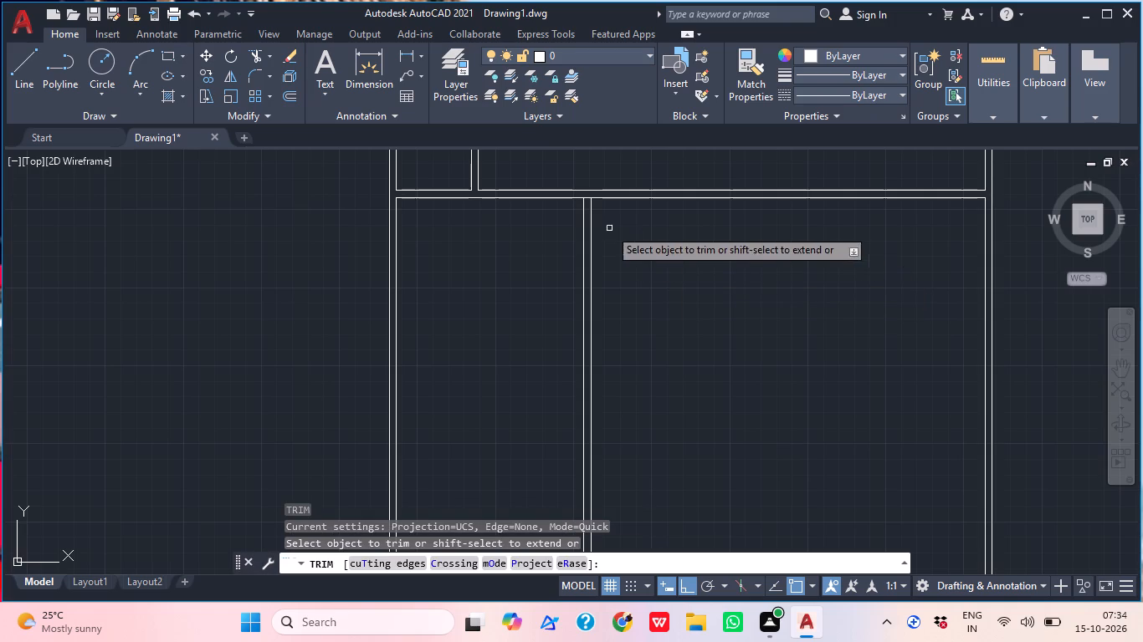
scroll(577, 220, up, 3)
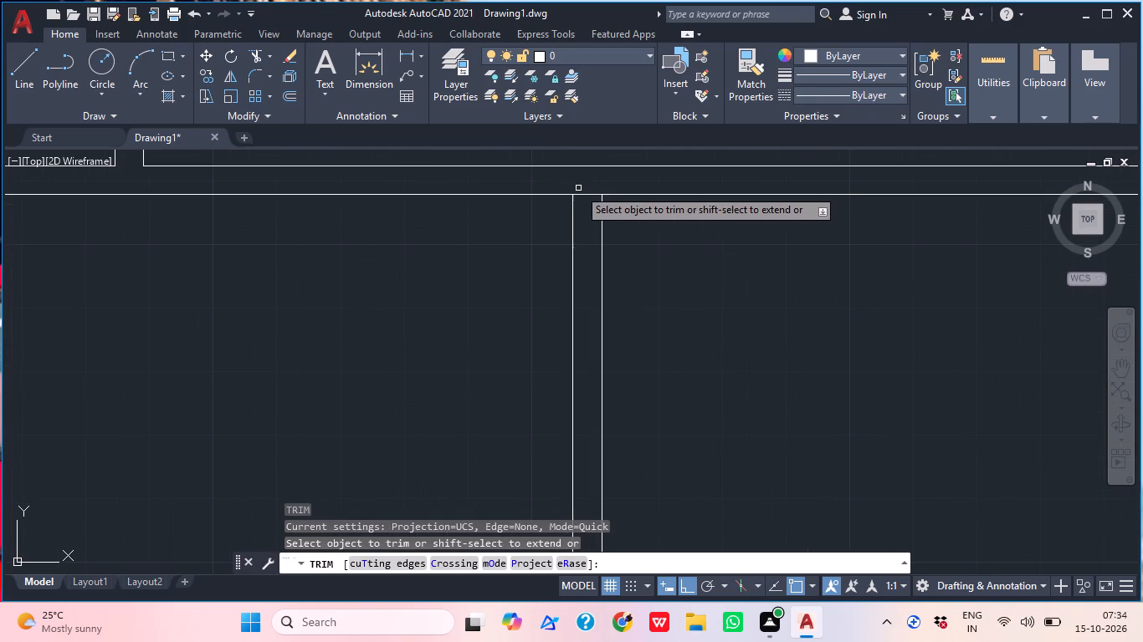
click(578, 188)
click(581, 214)
scroll(596, 214, down, 4)
middle_drag(623, 245, 624, 245)
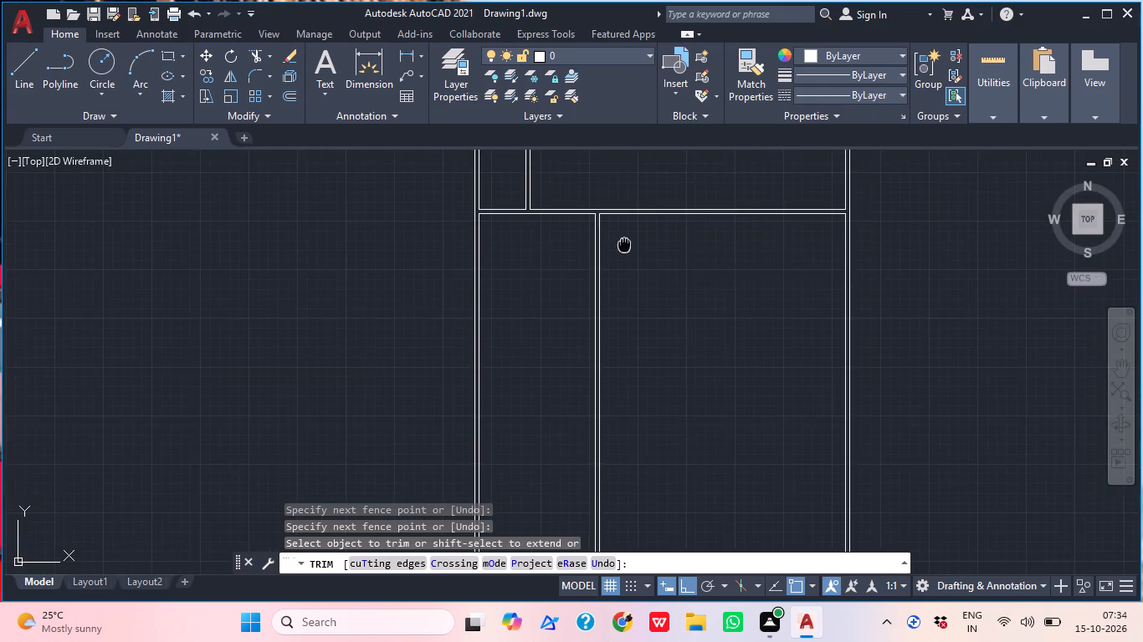
middle_drag(624, 245, 571, 298)
scroll(566, 299, up, 1)
key(Escape)
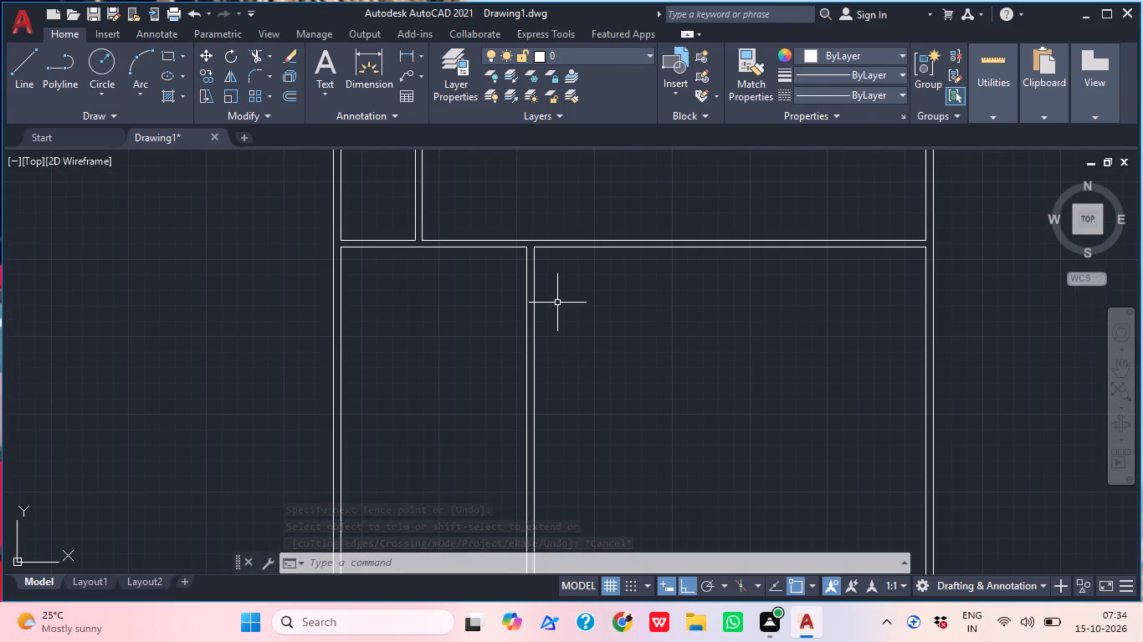
Offset the horizontal wall's lower line 14' downward between the left outer wall and the new partition.
text(O)
key(space)
text(14')
key(Return)
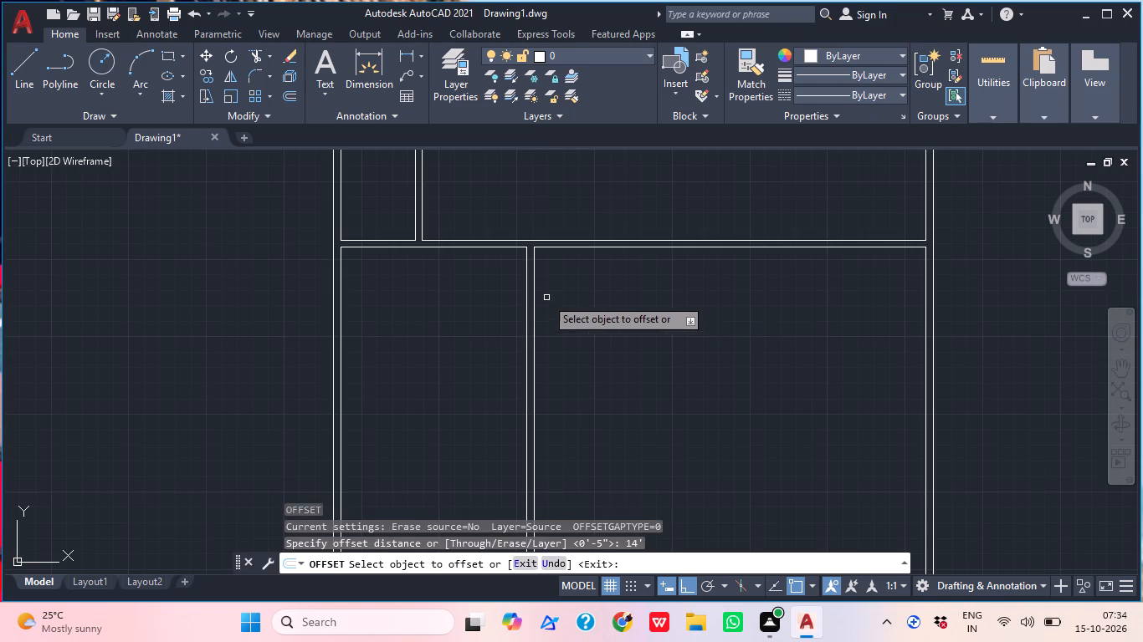
click(507, 247)
scroll(508, 249, down, 3)
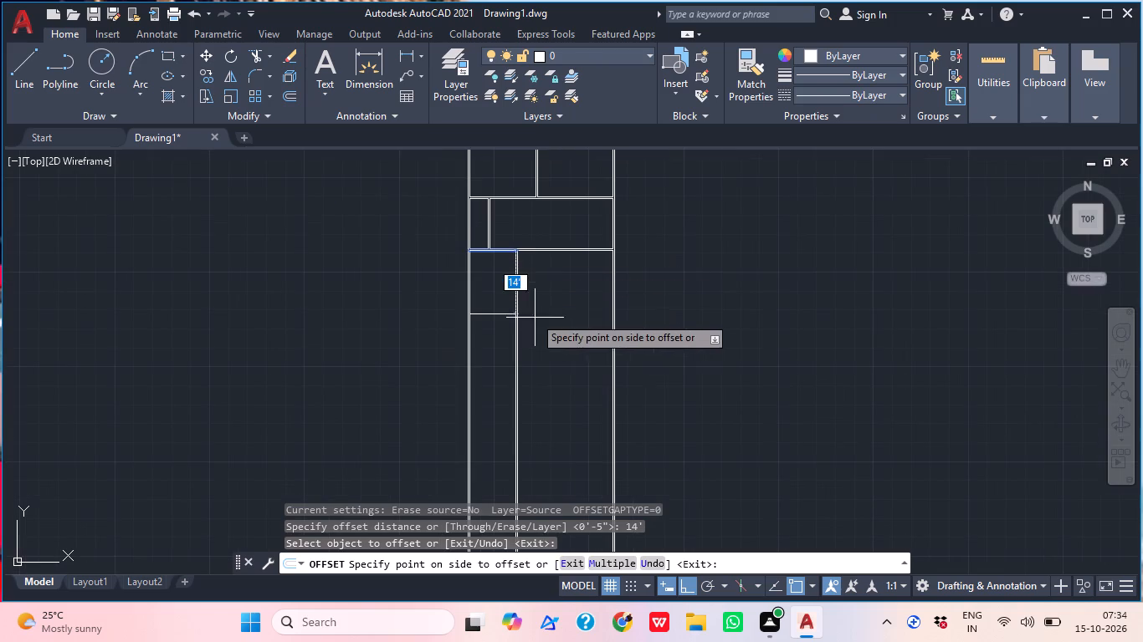
click(525, 356)
scroll(485, 320, up, 2)
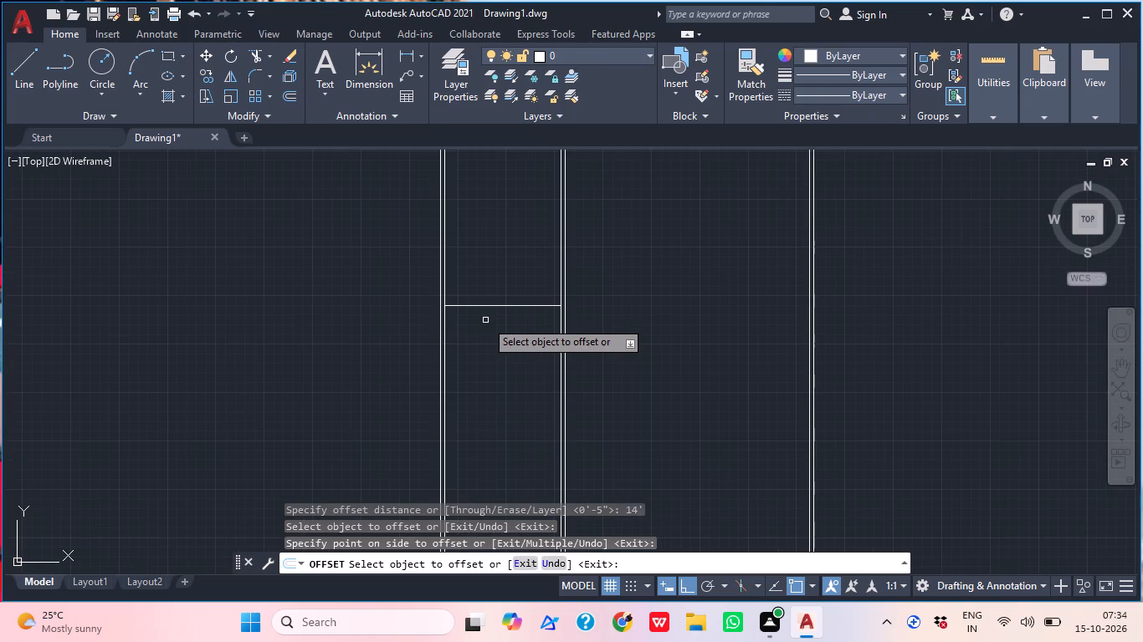
key(space)
Offset the new horizontal line 4.5" downward to give the cross wall its thickness.
key(space)
key(4)
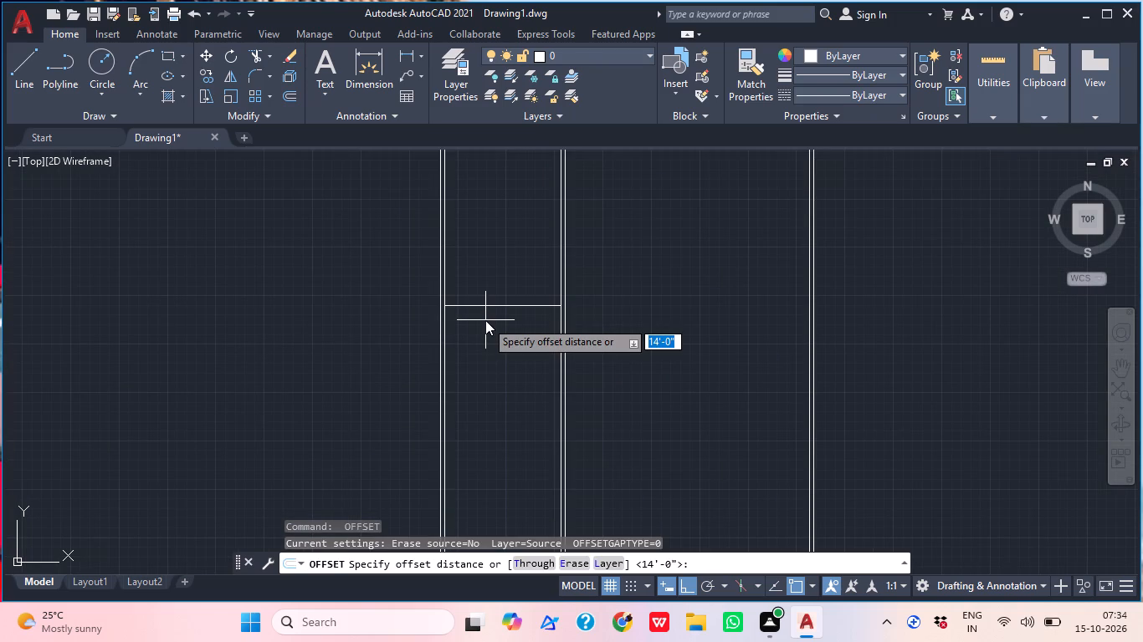
text(.5)
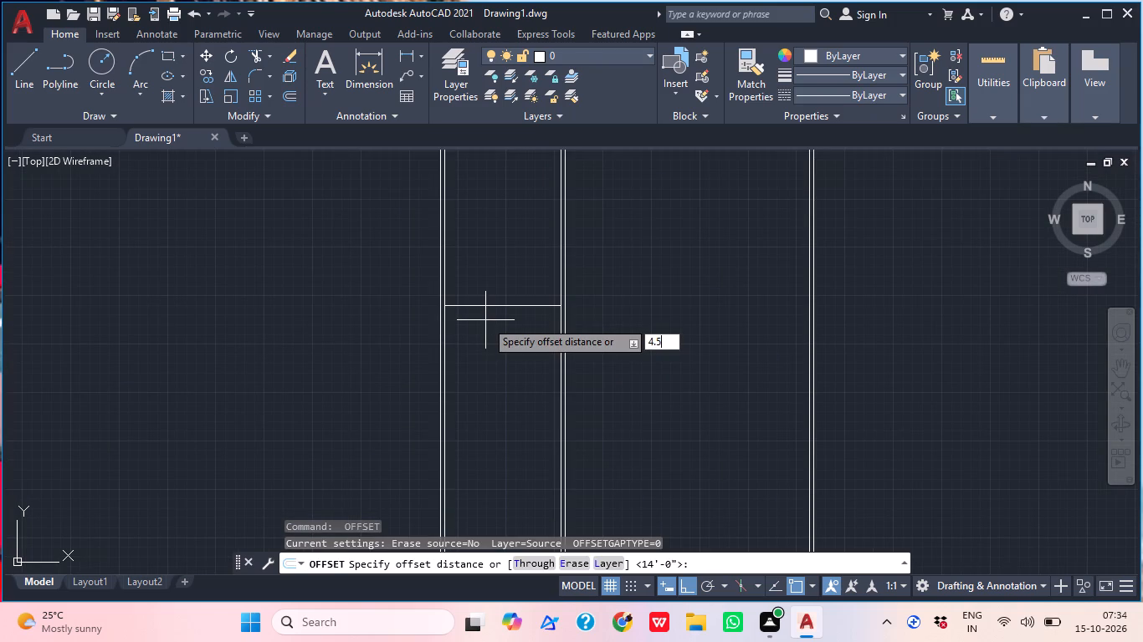
key(shift+quotedbl)
key(Return)
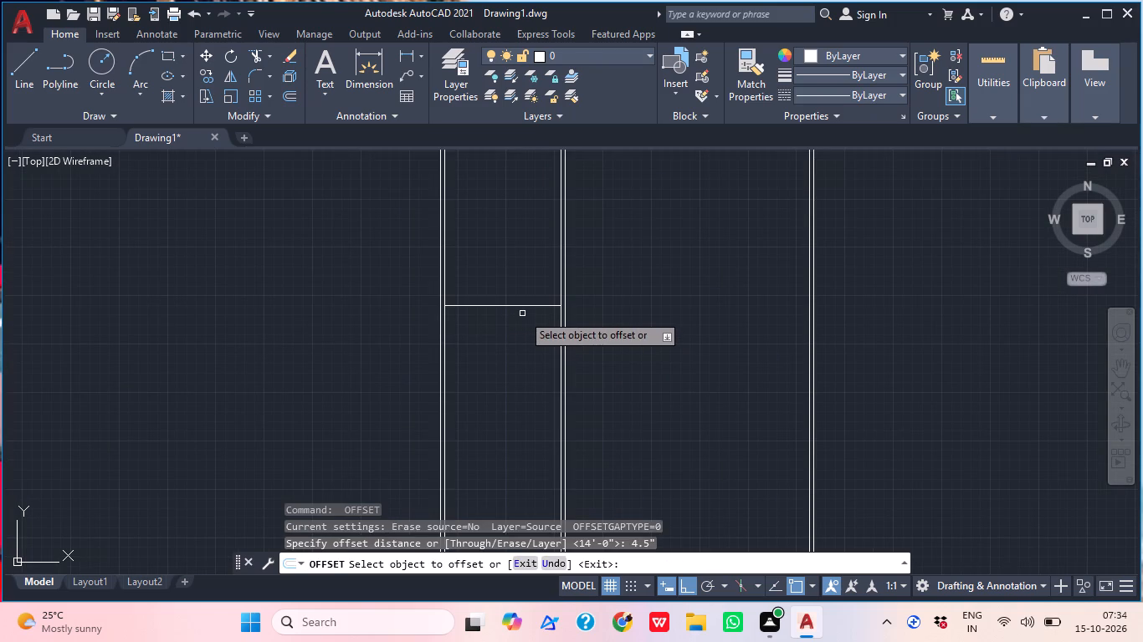
drag(525, 306, 529, 317)
click(518, 356)
middle_drag(559, 390, 478, 406)
key(Escape)
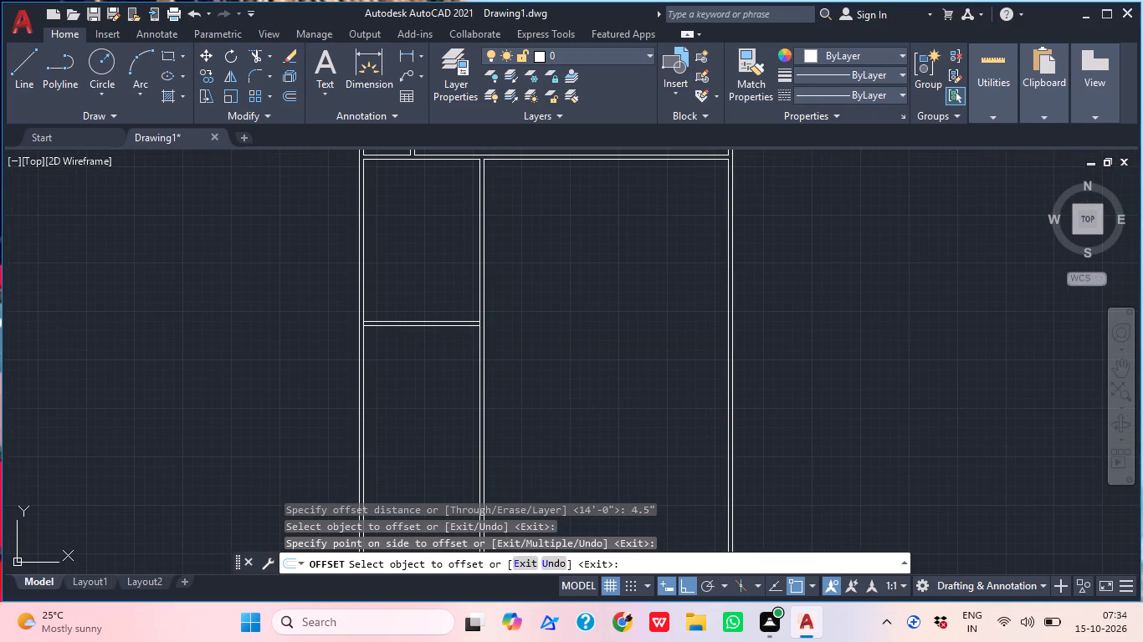
Offset the right outer wall's inner line 9' inward to place a second vertical partition line below the horizontal wall.
middle_drag(531, 257, 495, 337)
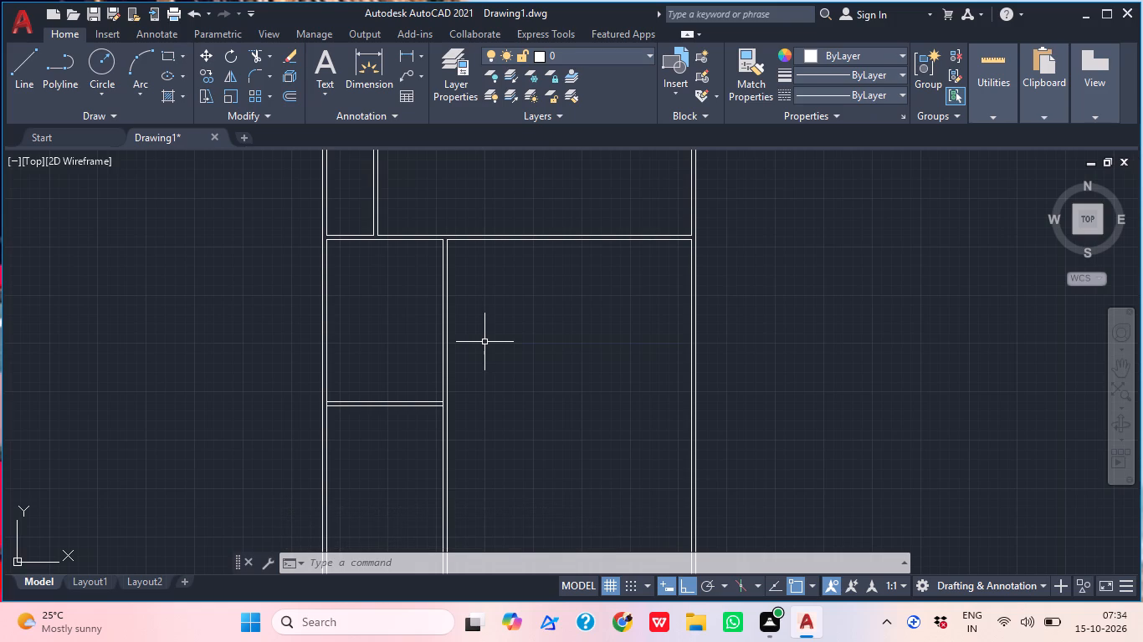
text(O)
key(space)
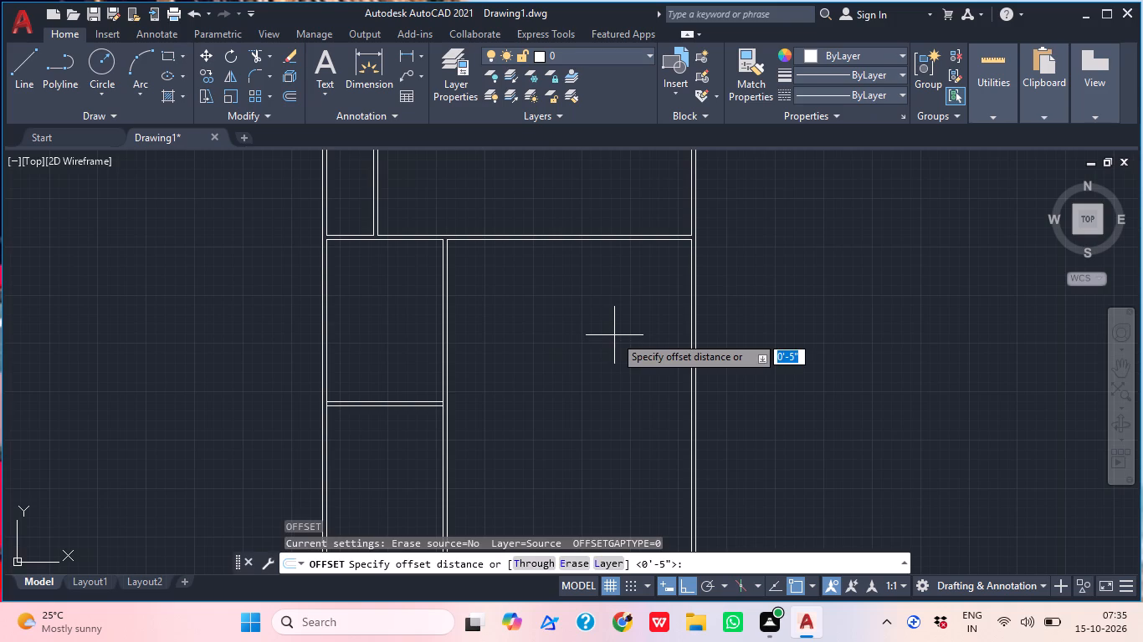
text(9')
key(Return)
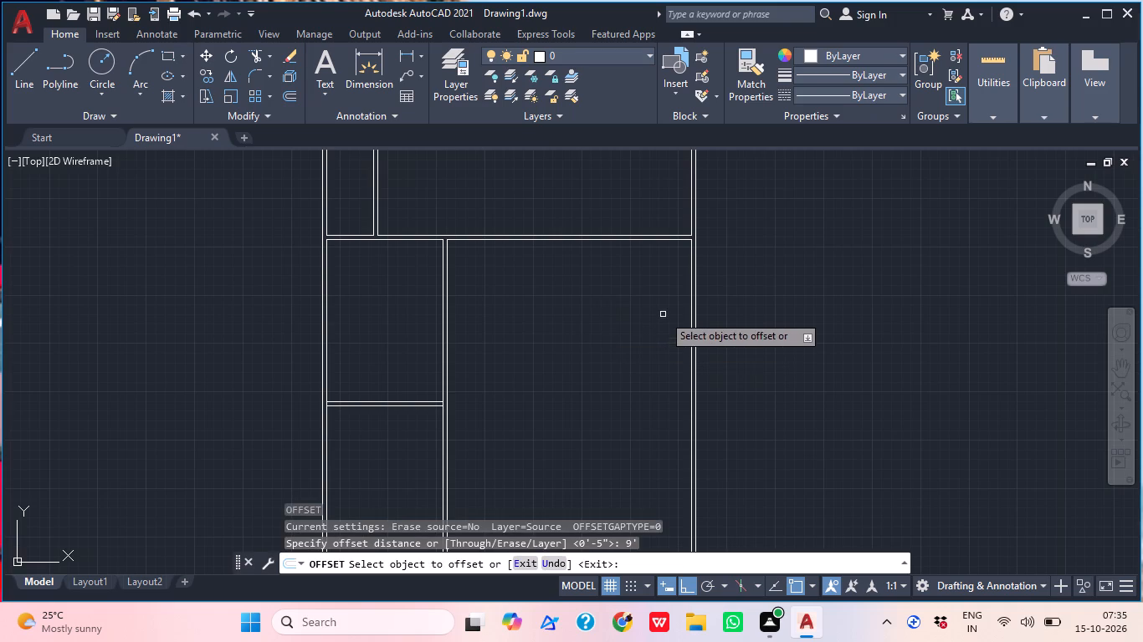
click(691, 329)
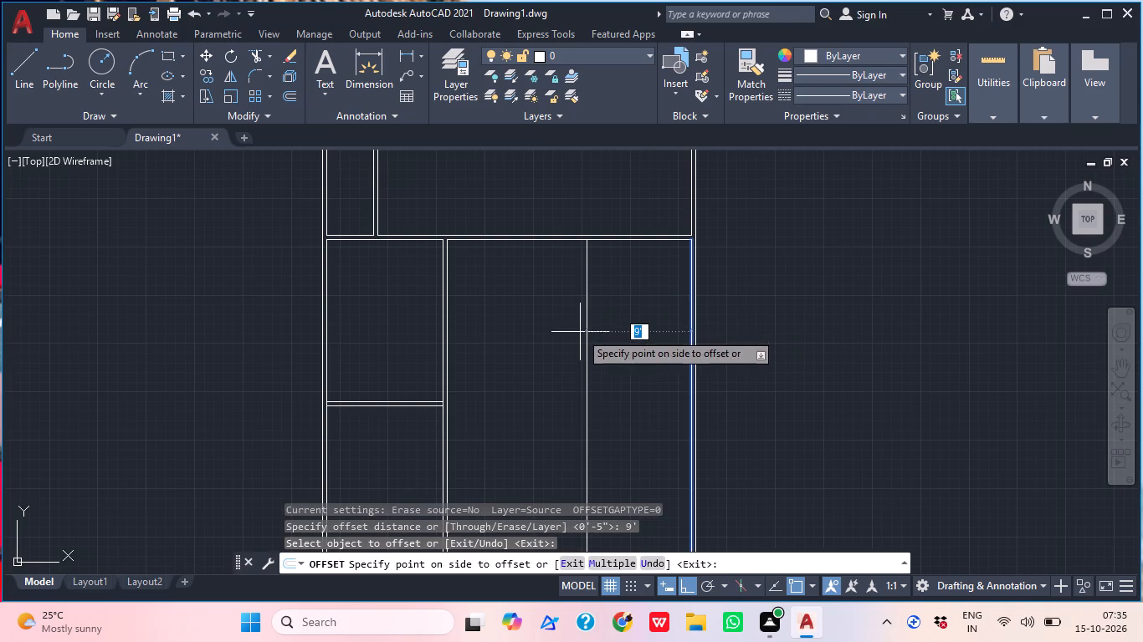
click(579, 332)
key(space)
Offset the new vertical line 4.5" away from the right outer wall to form the partition's second face.
key(space)
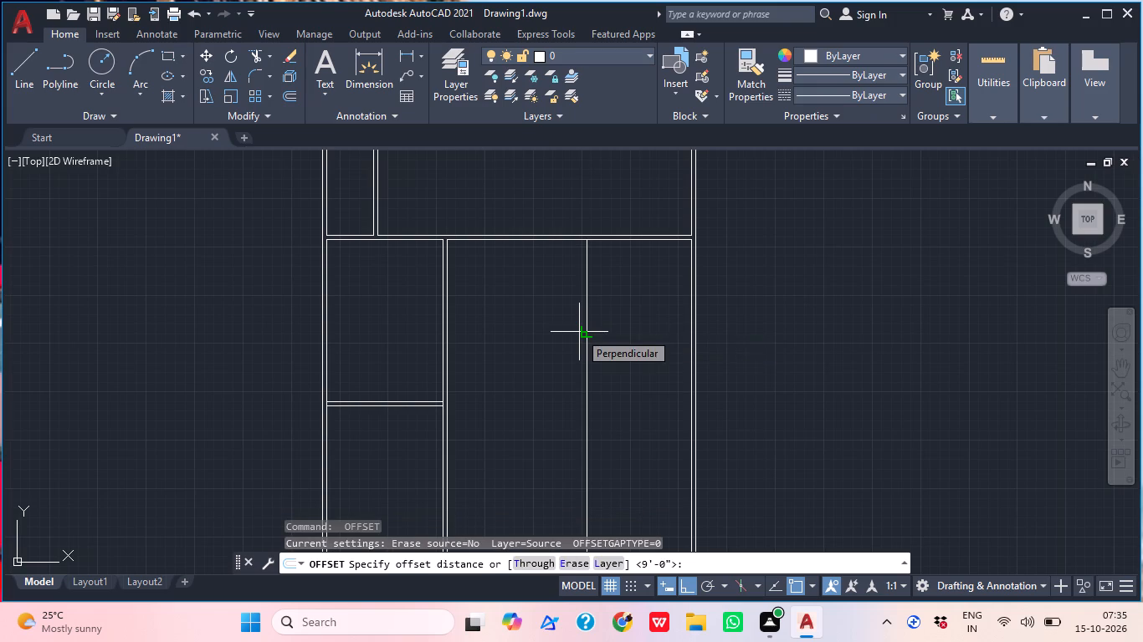
text(4.5)
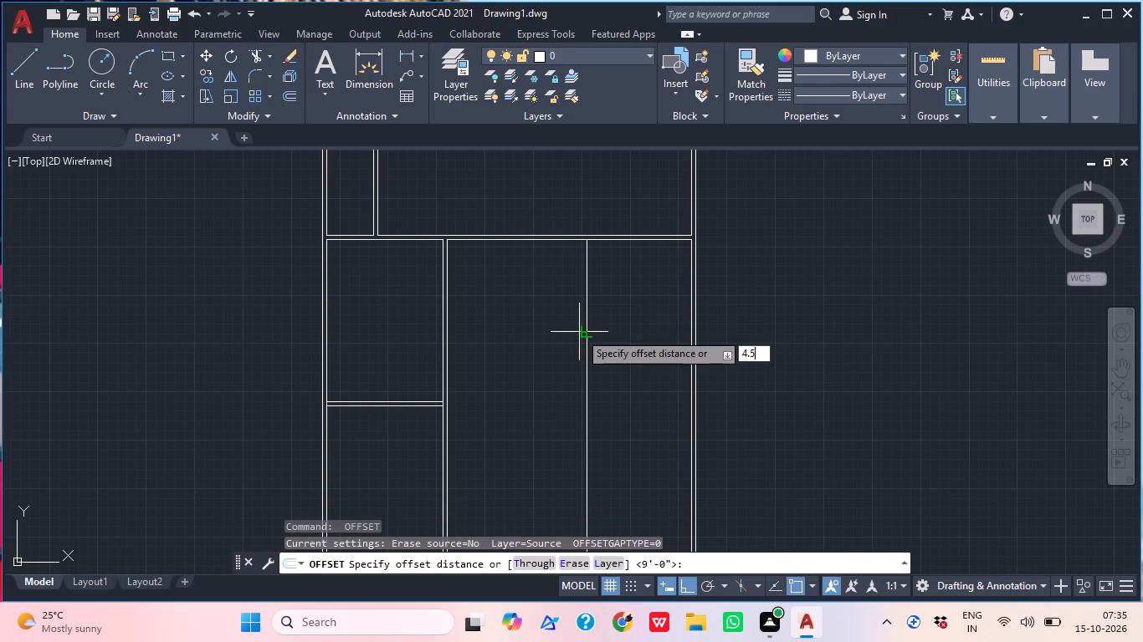
key(shift+quotedbl)
key(Return)
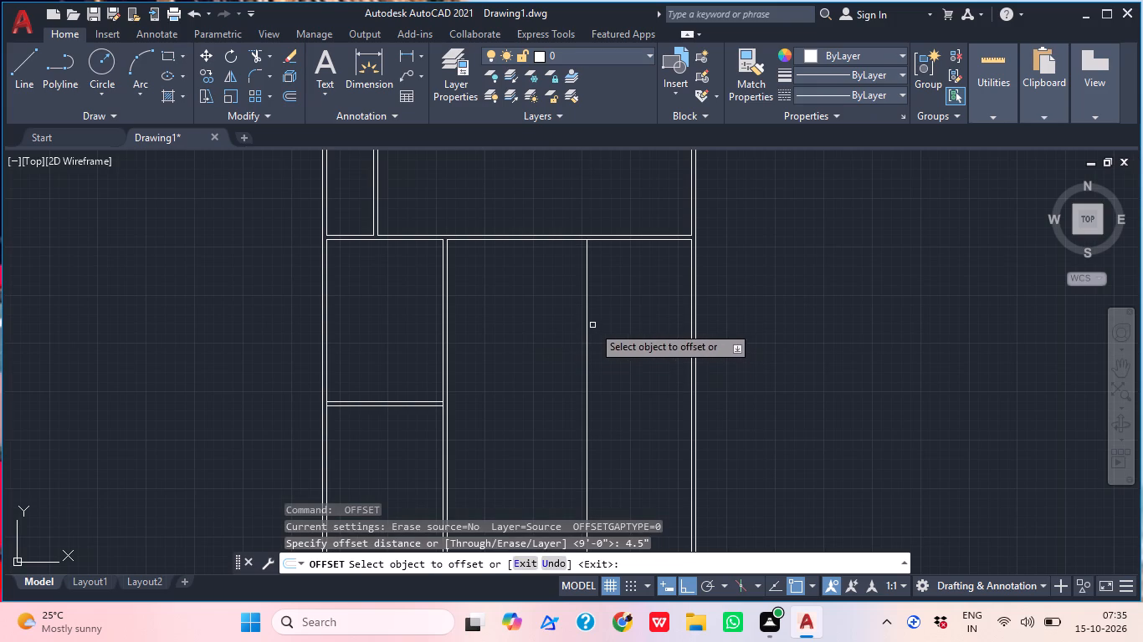
click(587, 324)
click(546, 324)
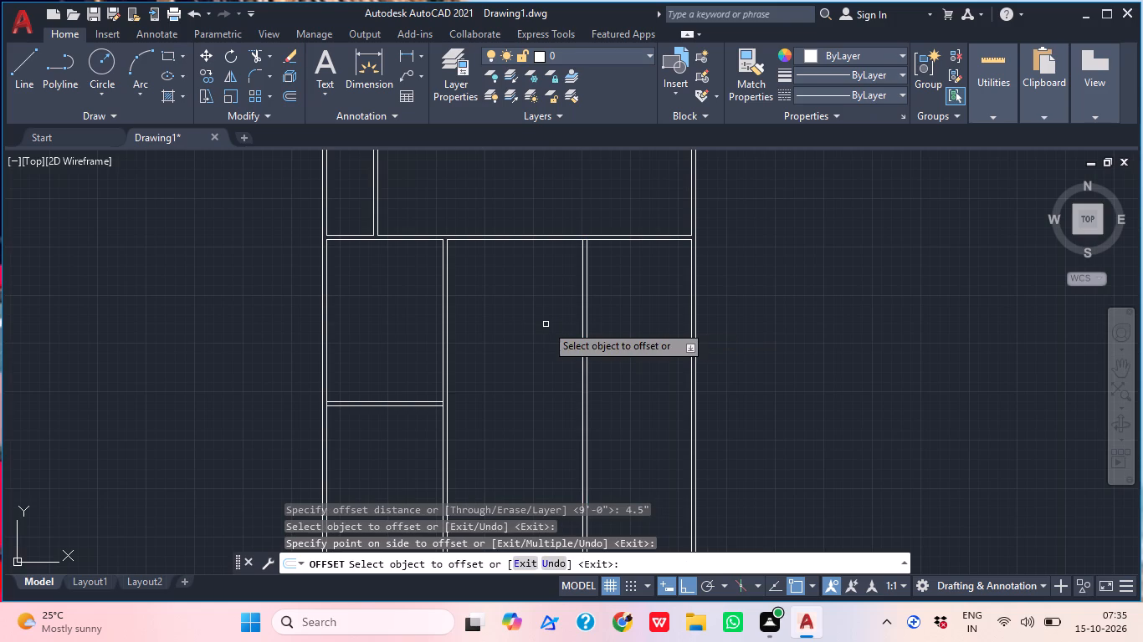
key(Escape)
Trim the horizontal wall's lower line between the new partition's two faces to open the junction.
key(r)
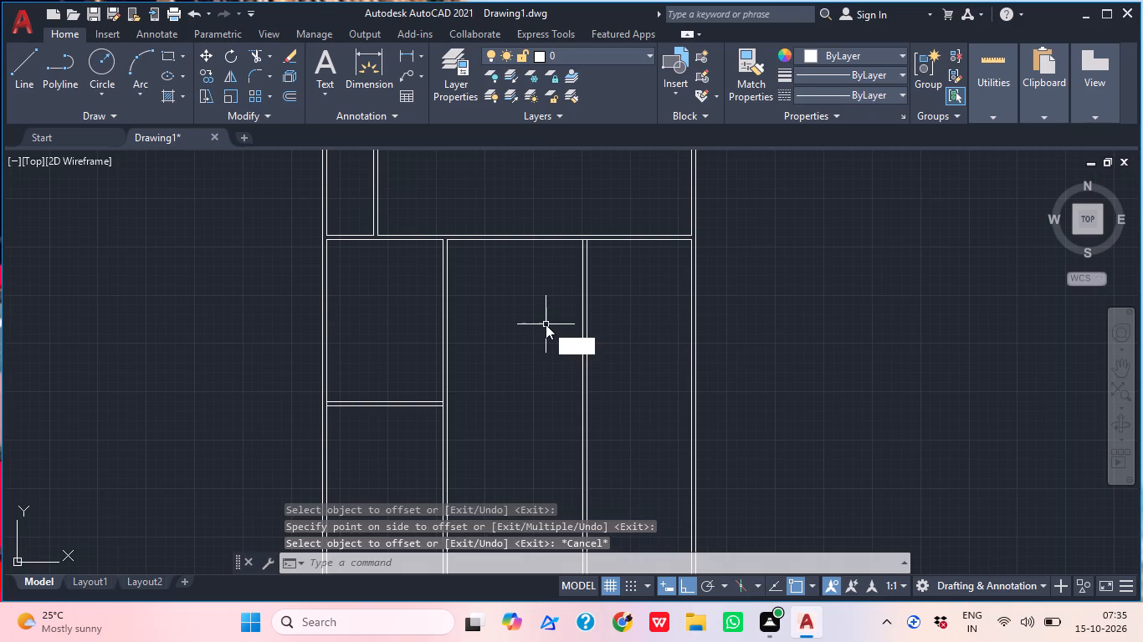
key(Escape)
text(TR)
key(space)
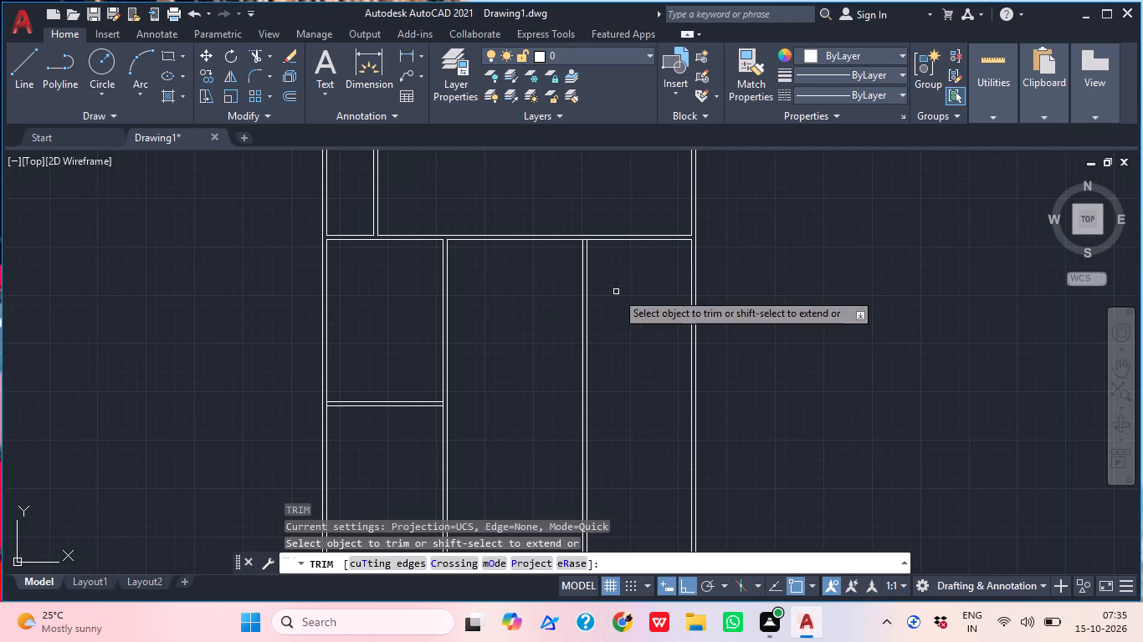
scroll(576, 232, up, 4)
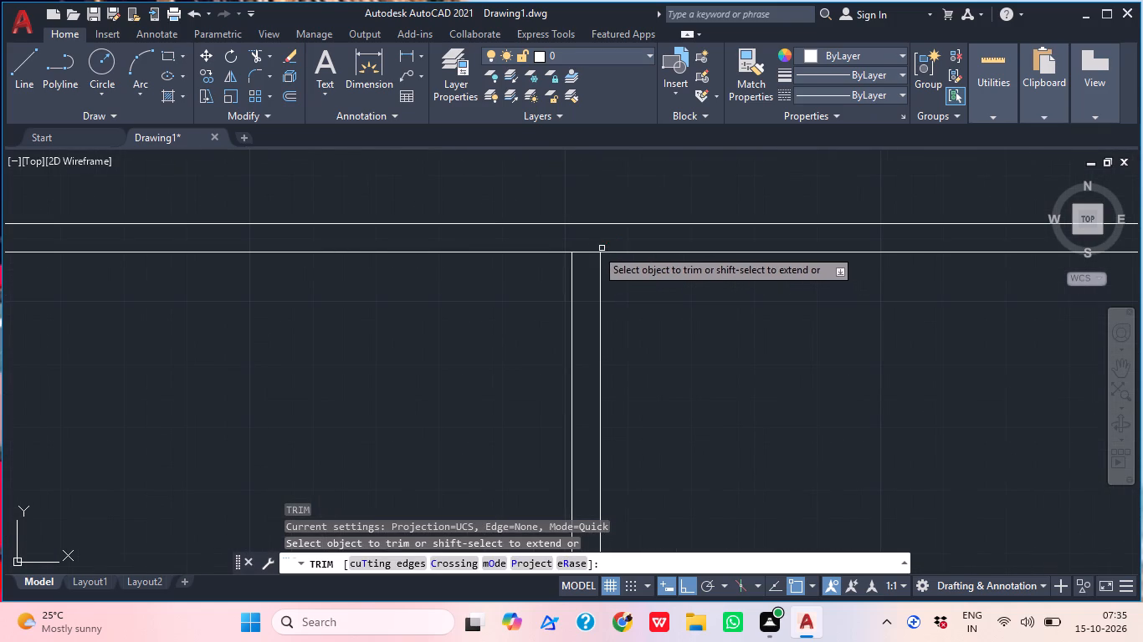
click(591, 248)
click(587, 258)
scroll(587, 258, down, 2)
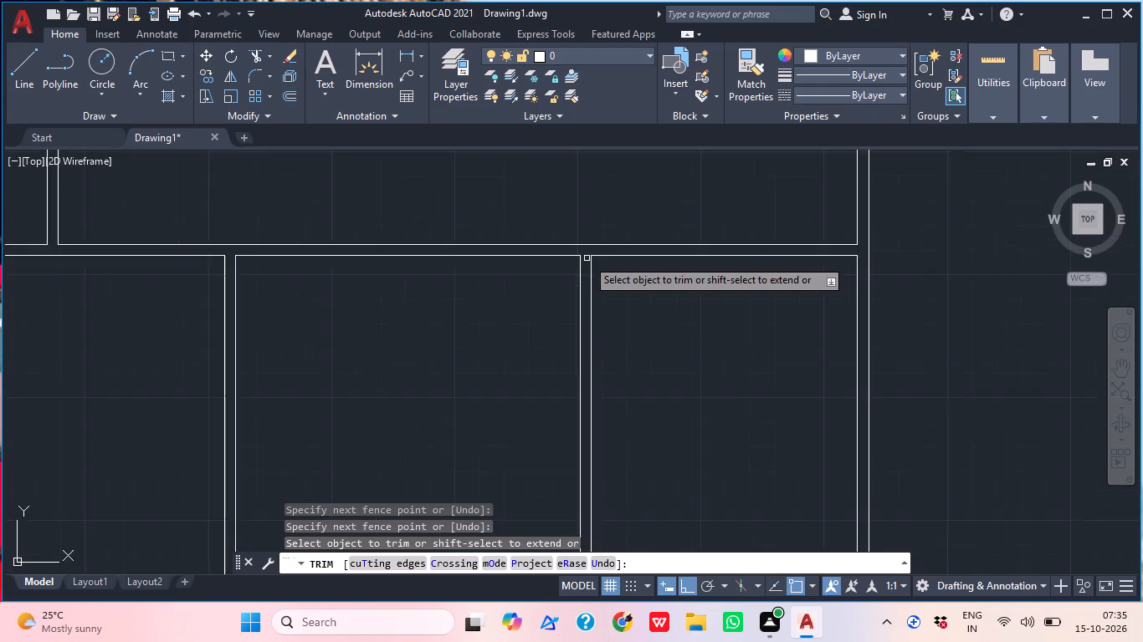
scroll(586, 258, down, 1)
key(Escape)
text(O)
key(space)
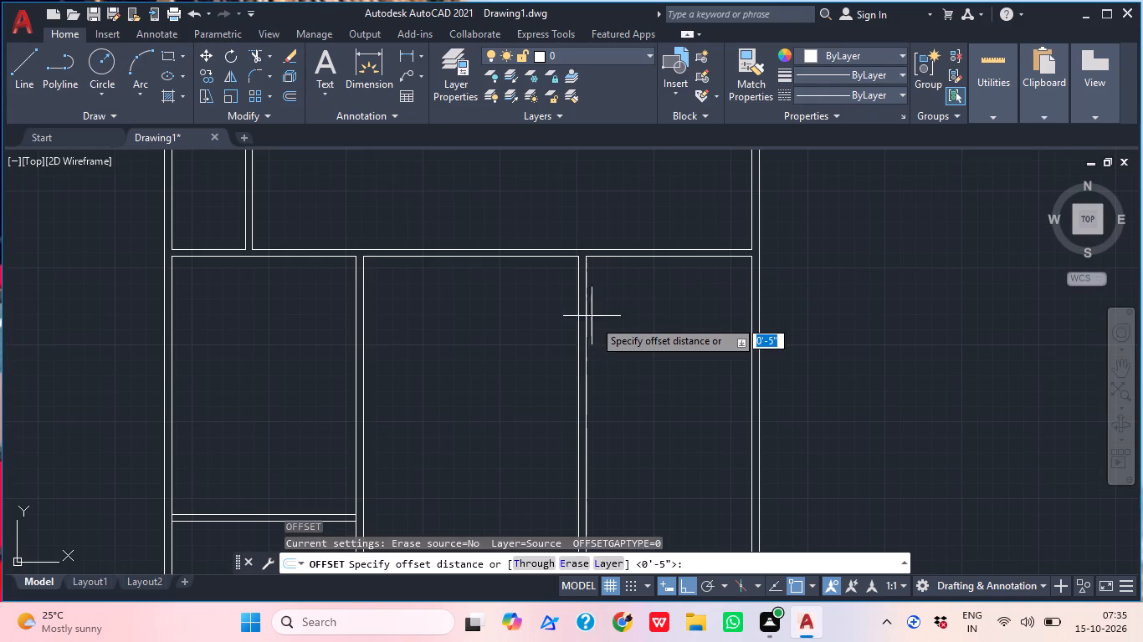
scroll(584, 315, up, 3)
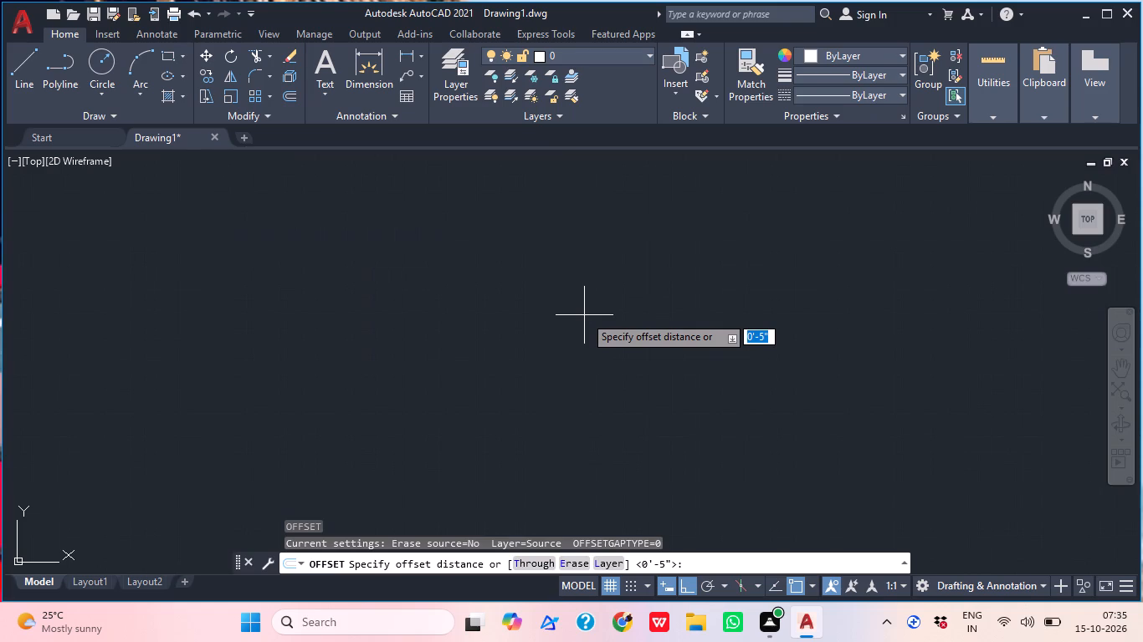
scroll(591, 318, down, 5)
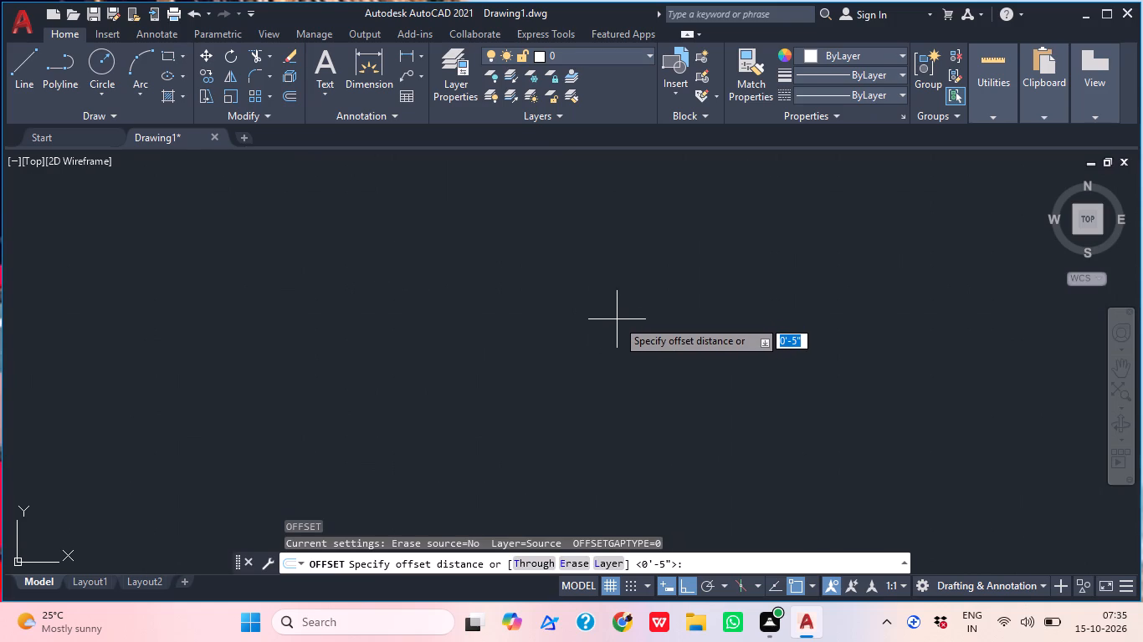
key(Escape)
Offset the horizontal wall's lower line 15' downward in the middle bay between the two vertical partitions.
scroll(617, 319, down, 6)
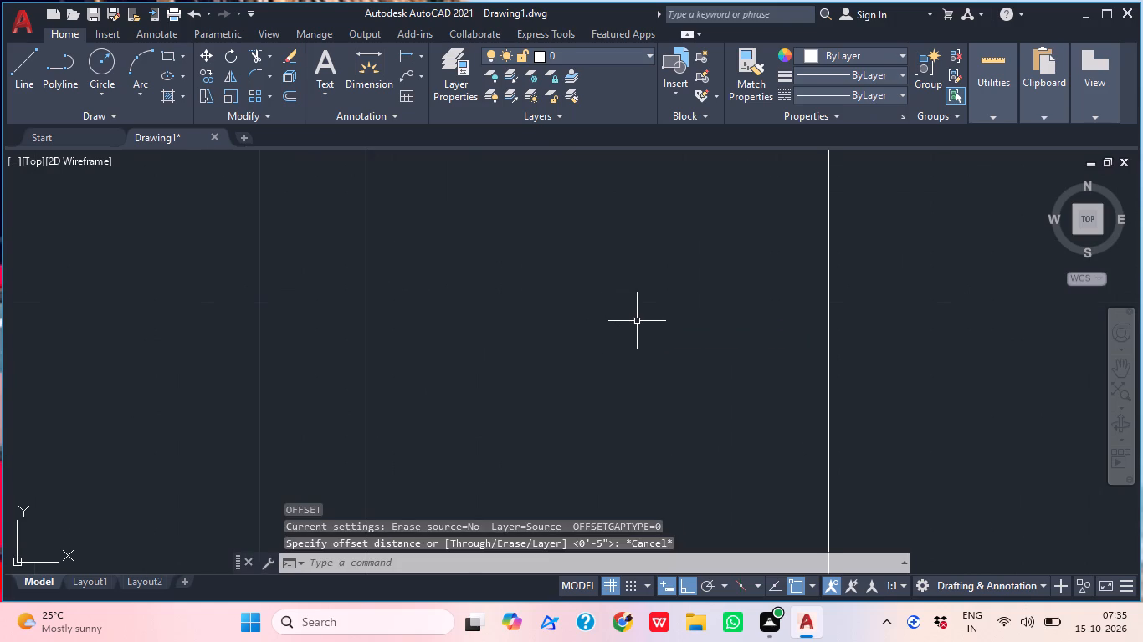
scroll(637, 321, down, 5)
middle_drag(645, 293, 681, 420)
scroll(683, 344, down, 4)
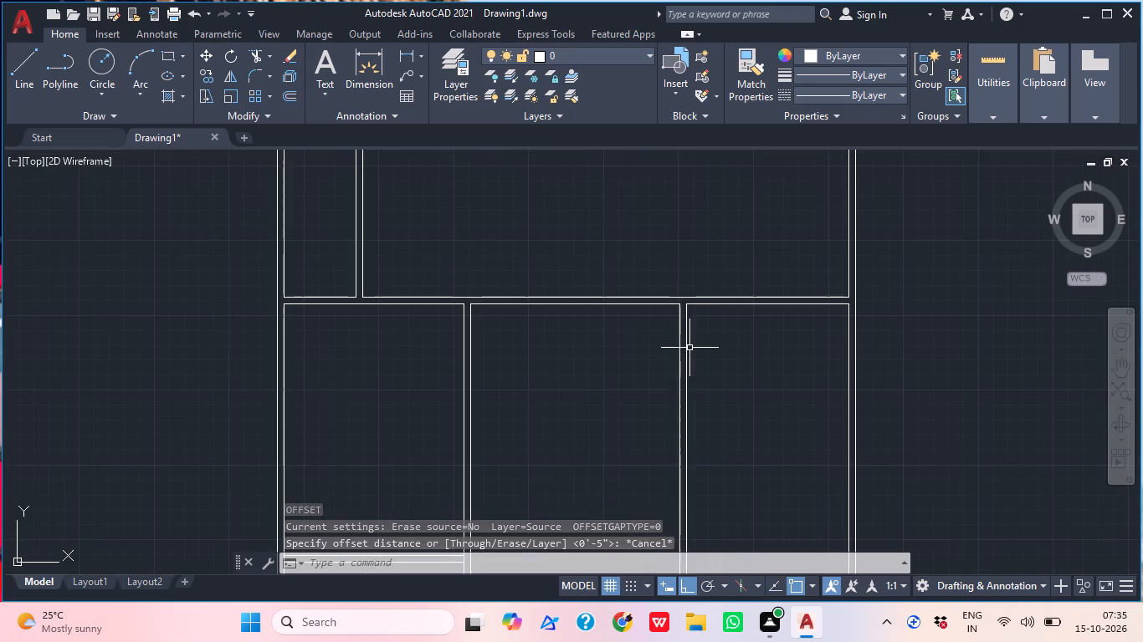
middle_drag(758, 356, 743, 357)
text(O)
key(space)
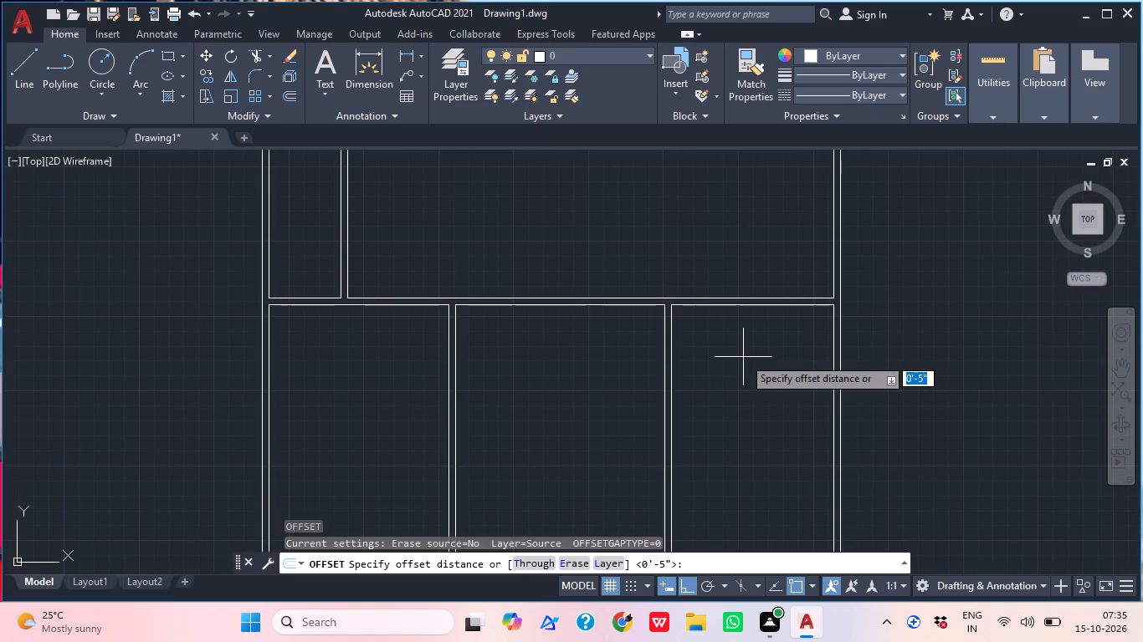
key(1)
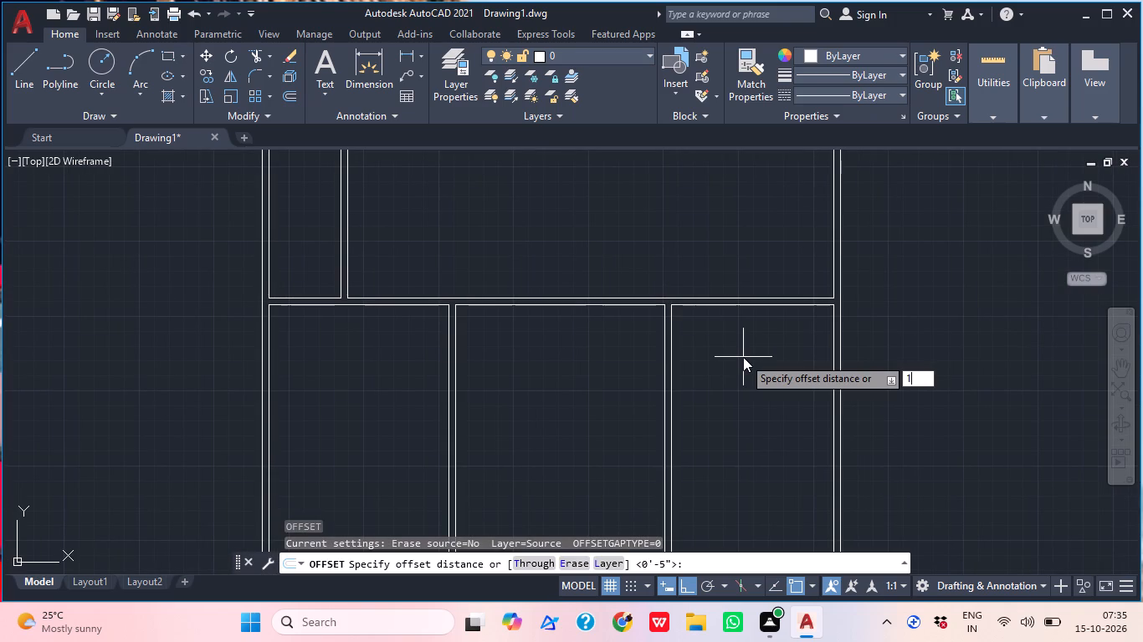
text(5')
key(Return)
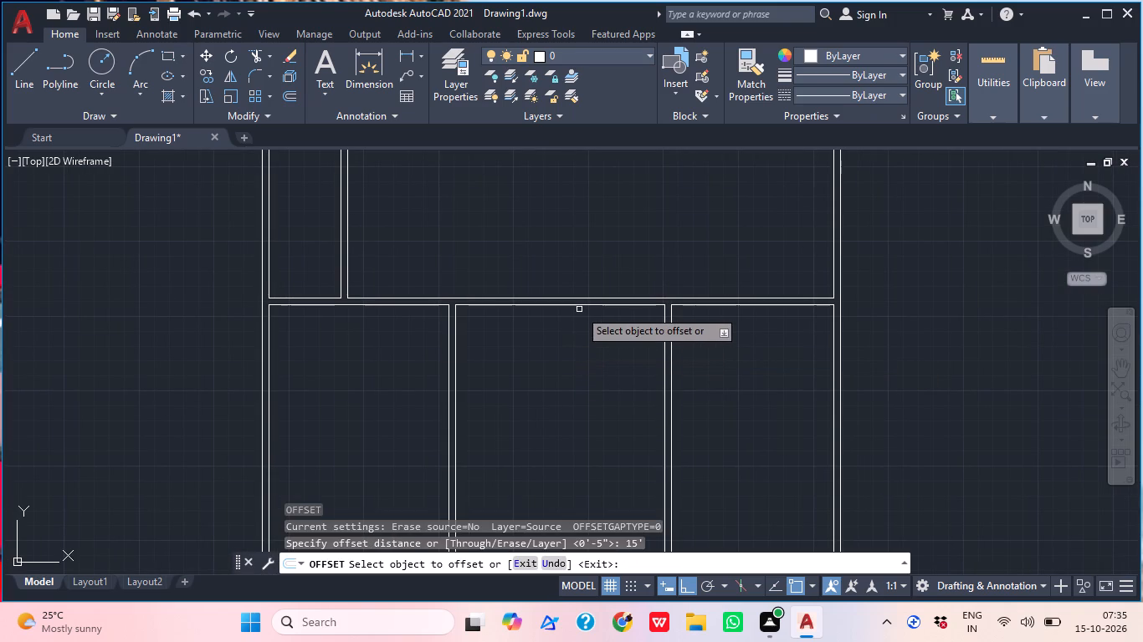
click(579, 305)
click(571, 364)
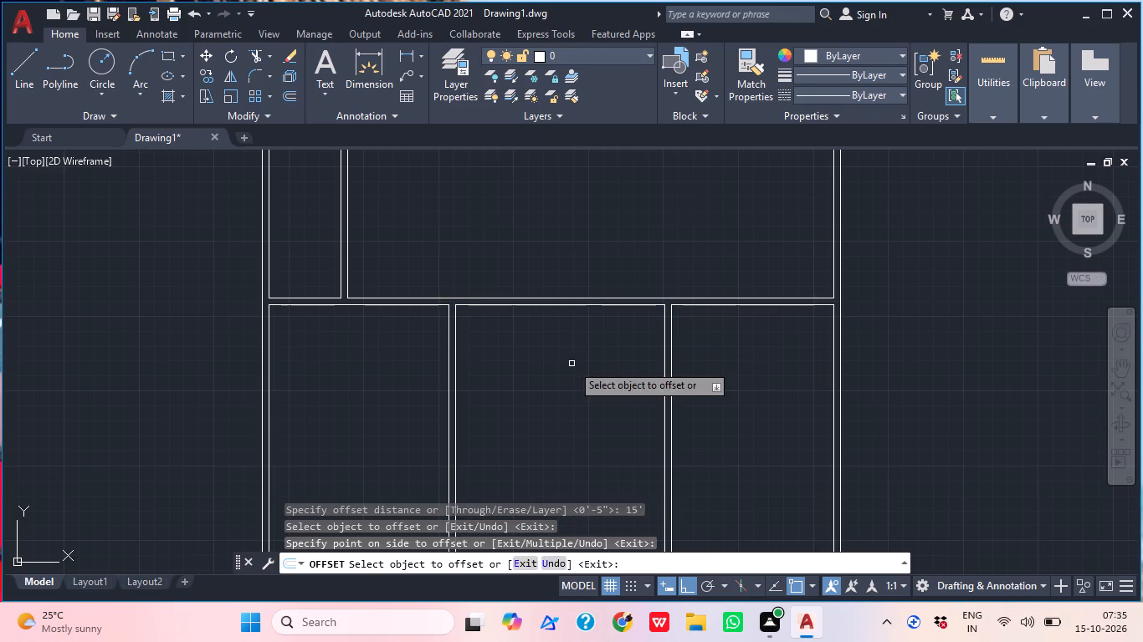
scroll(567, 352, down, 3)
middle_drag(587, 378, 597, 342)
scroll(587, 395, up, 1)
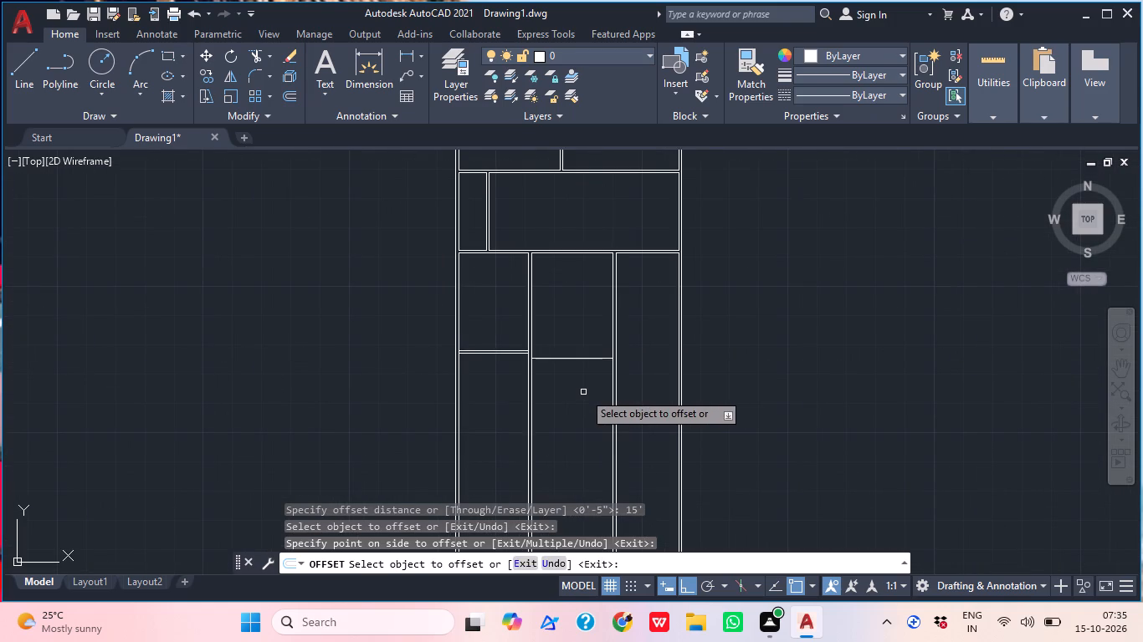
key(space)
Offset the new line in the middle bay 4.5" downward to give that cross wall its thickness.
key(space)
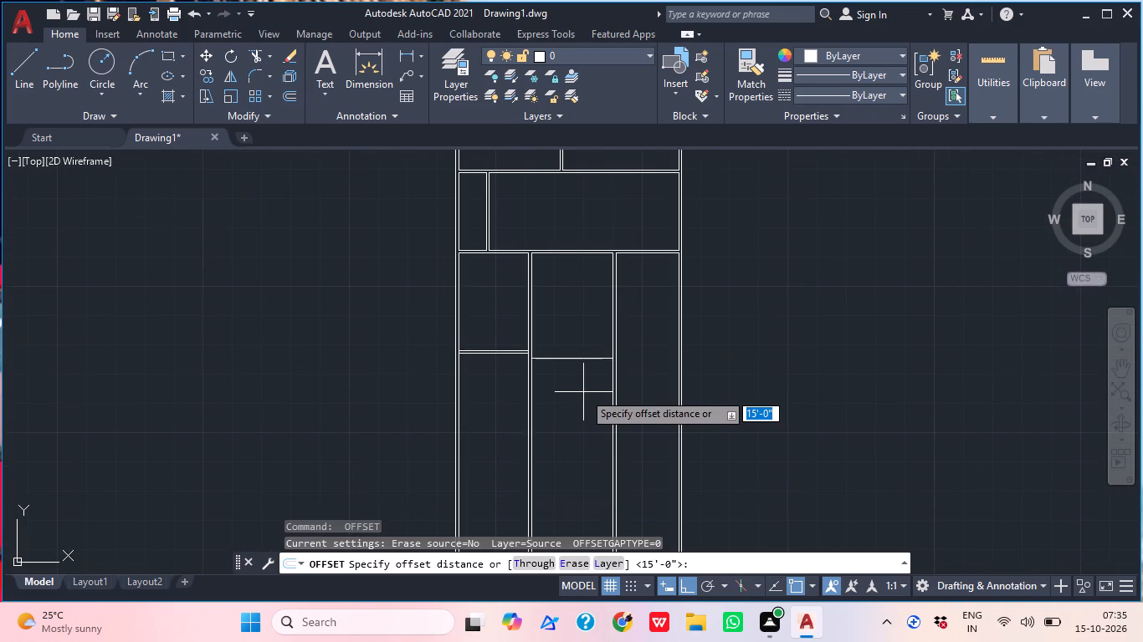
text(4.5")
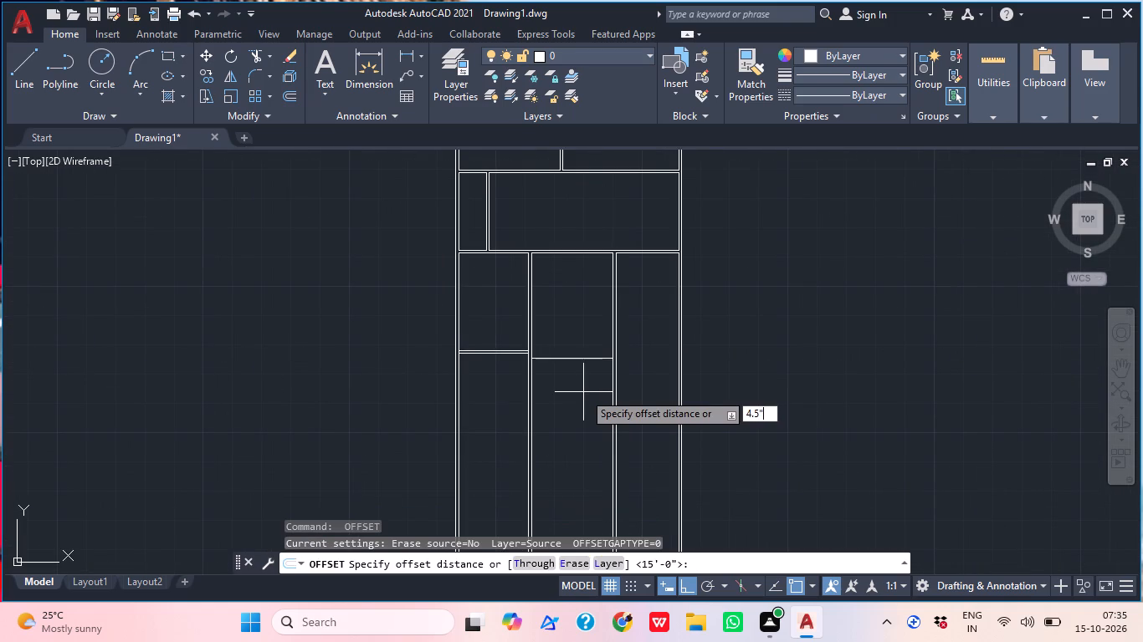
key(Return)
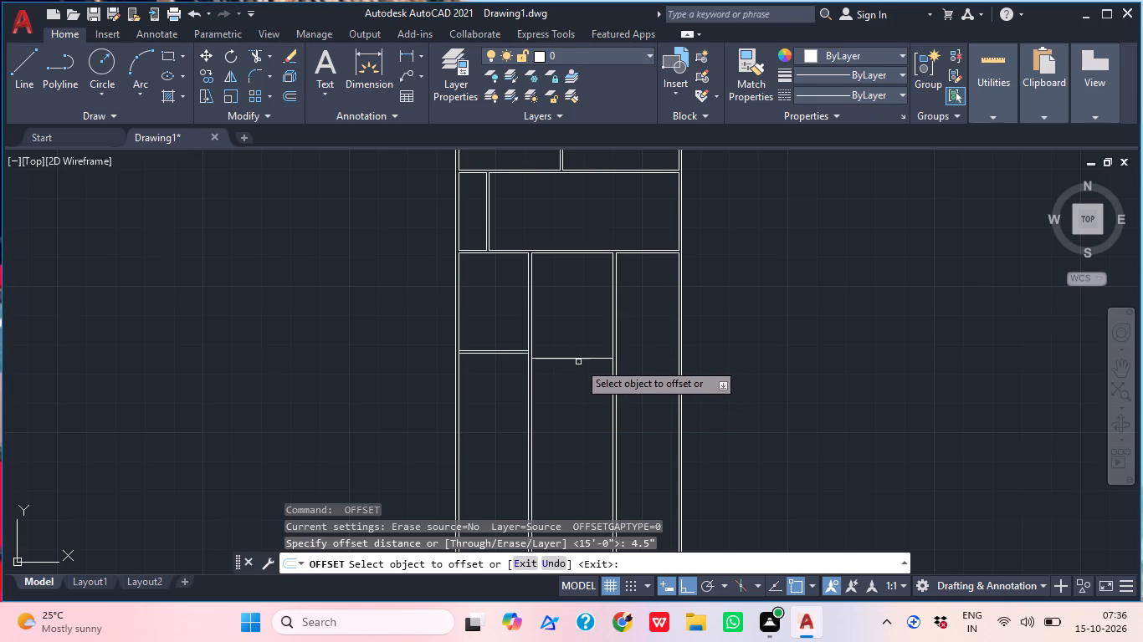
click(582, 360)
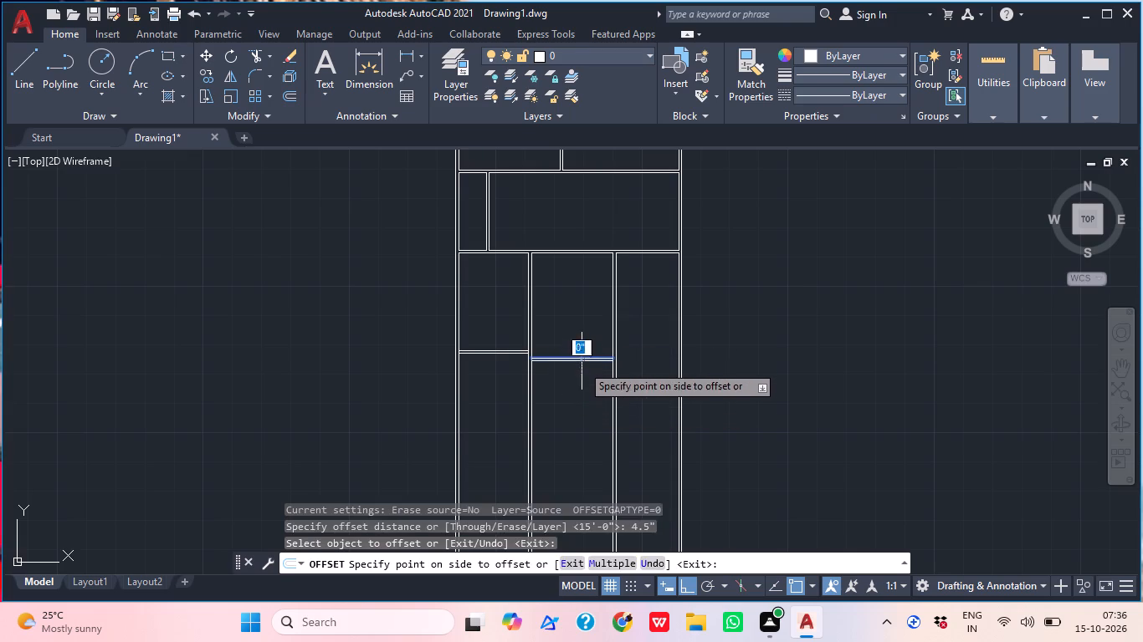
click(577, 414)
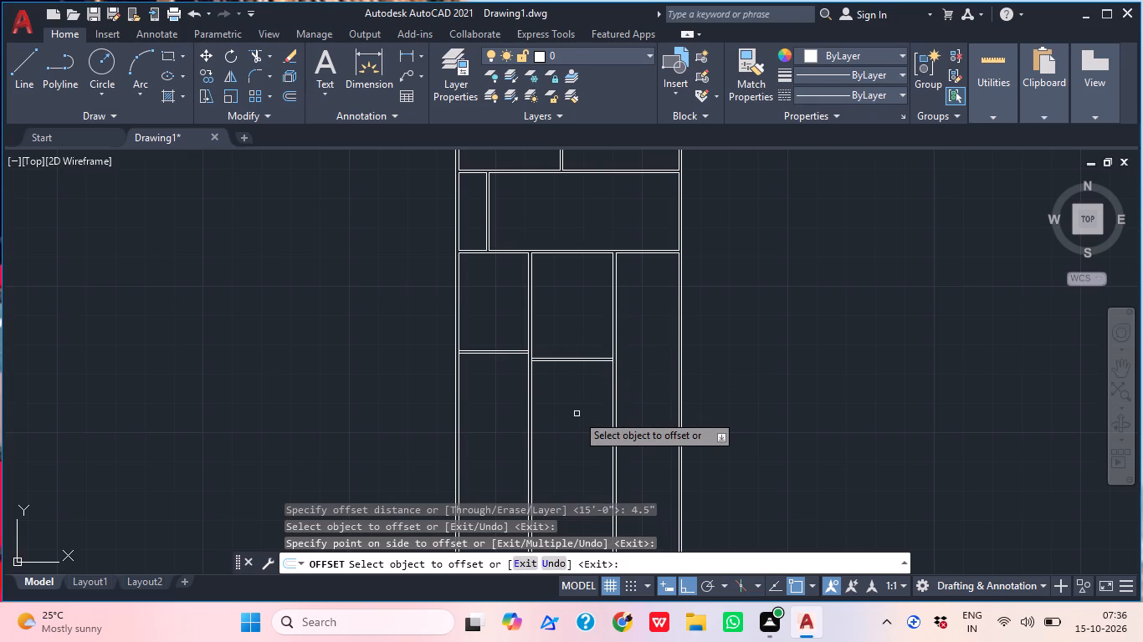
key(space)
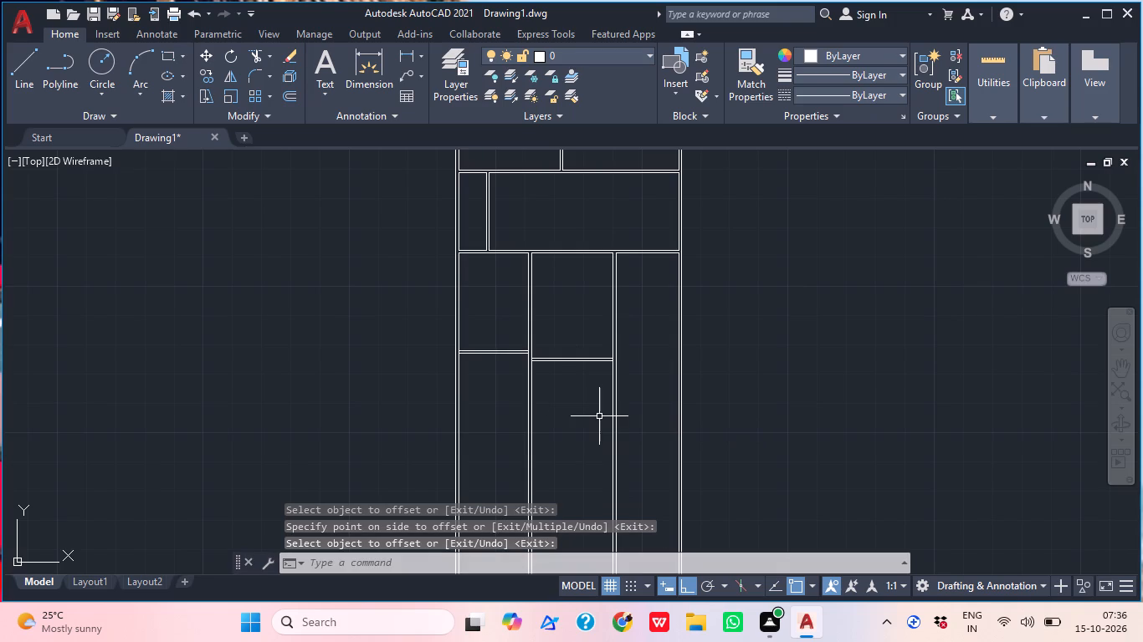
key(Escape)
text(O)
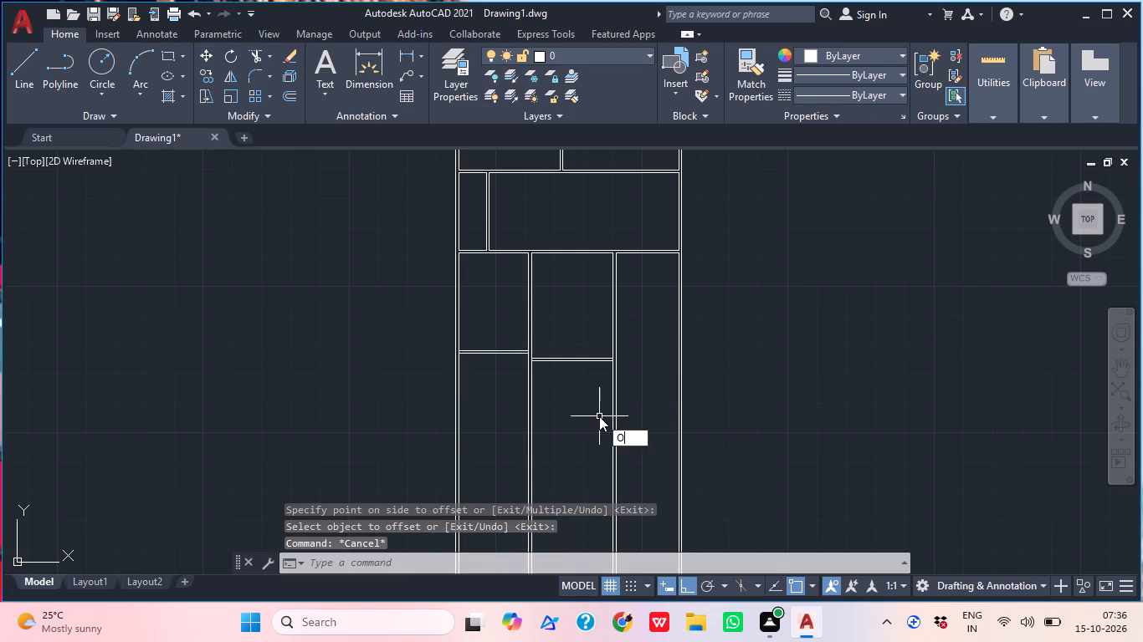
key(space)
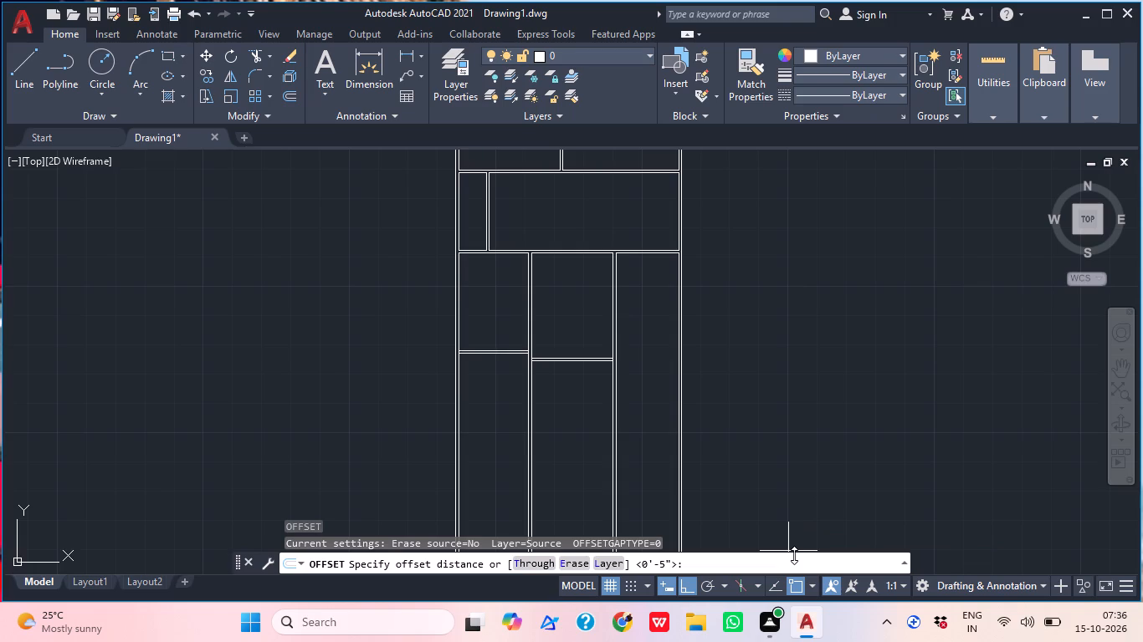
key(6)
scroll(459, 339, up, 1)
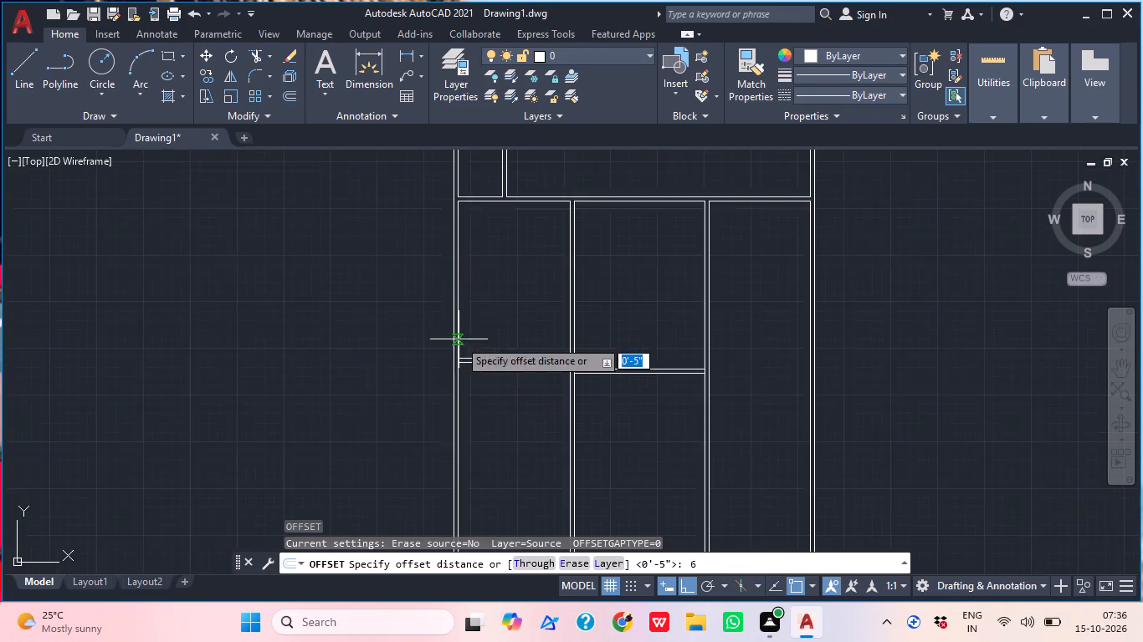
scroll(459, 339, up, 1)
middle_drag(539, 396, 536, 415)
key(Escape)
Offset the lower line of the left bay's cross wall 6'6" downward.
key(o)
key(space)
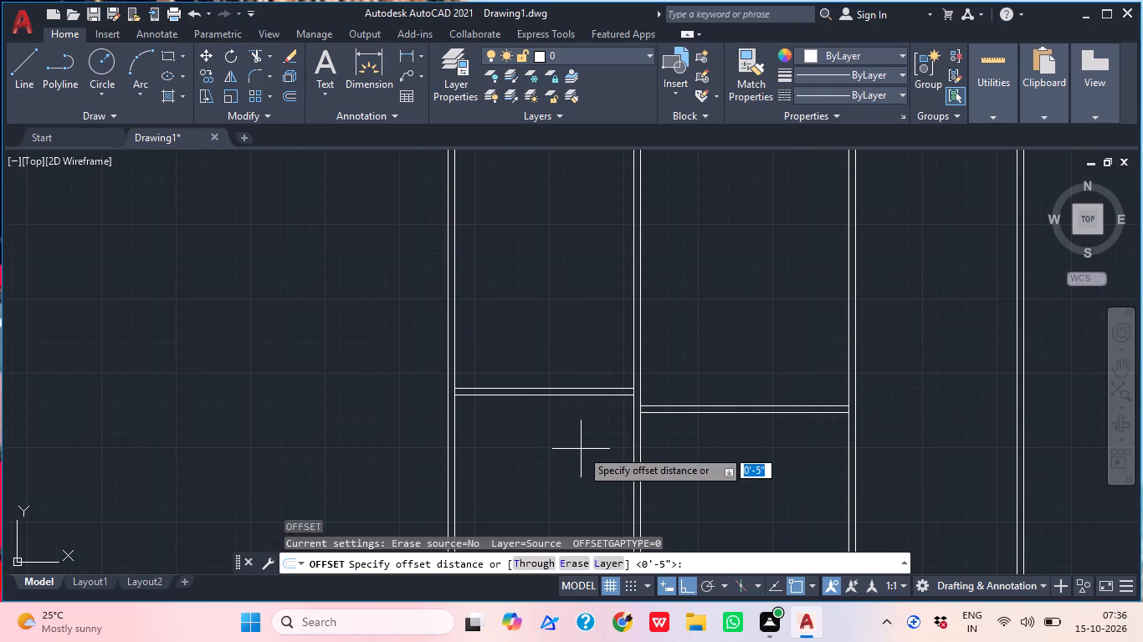
text(6'6)
key(shift+quotedbl)
key(Return)
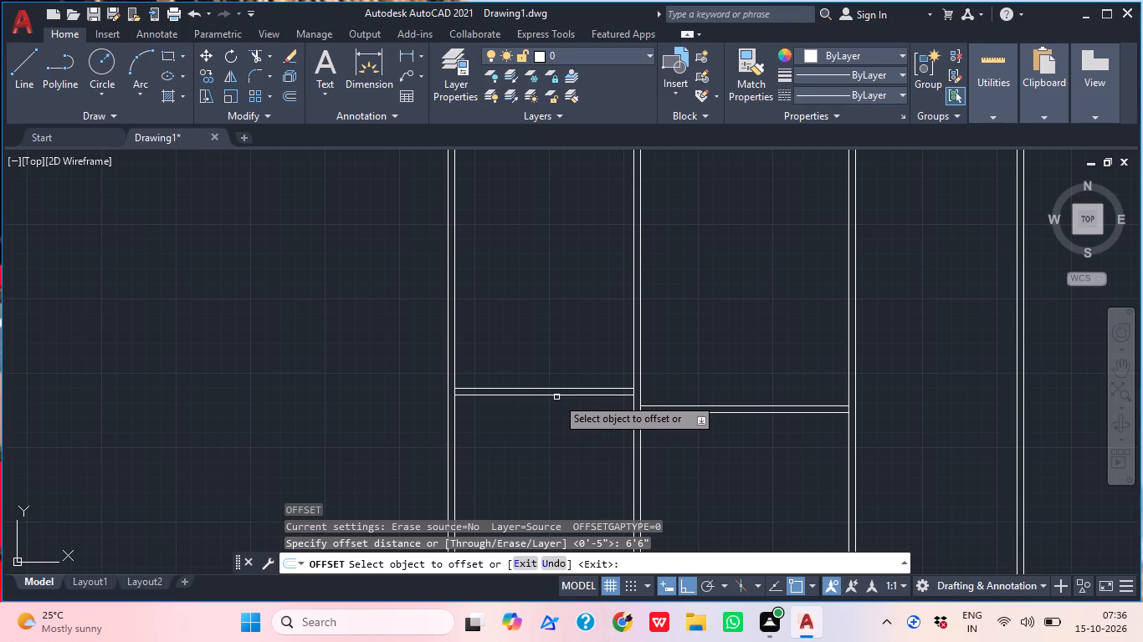
click(551, 393)
scroll(555, 395, down, 1)
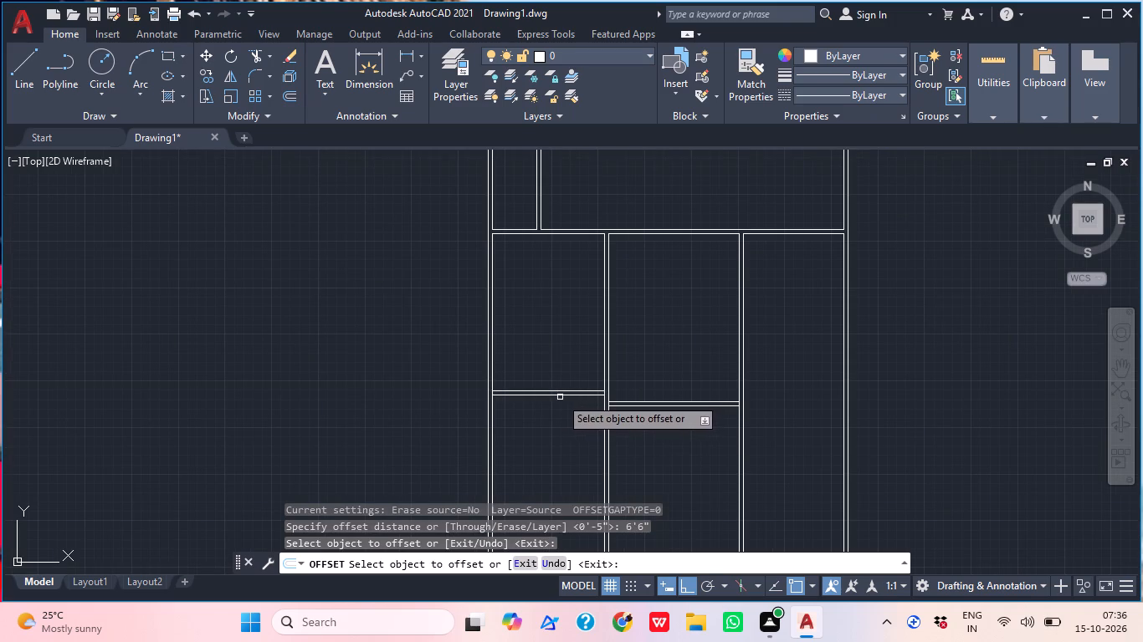
click(560, 397)
click(559, 468)
key(space)
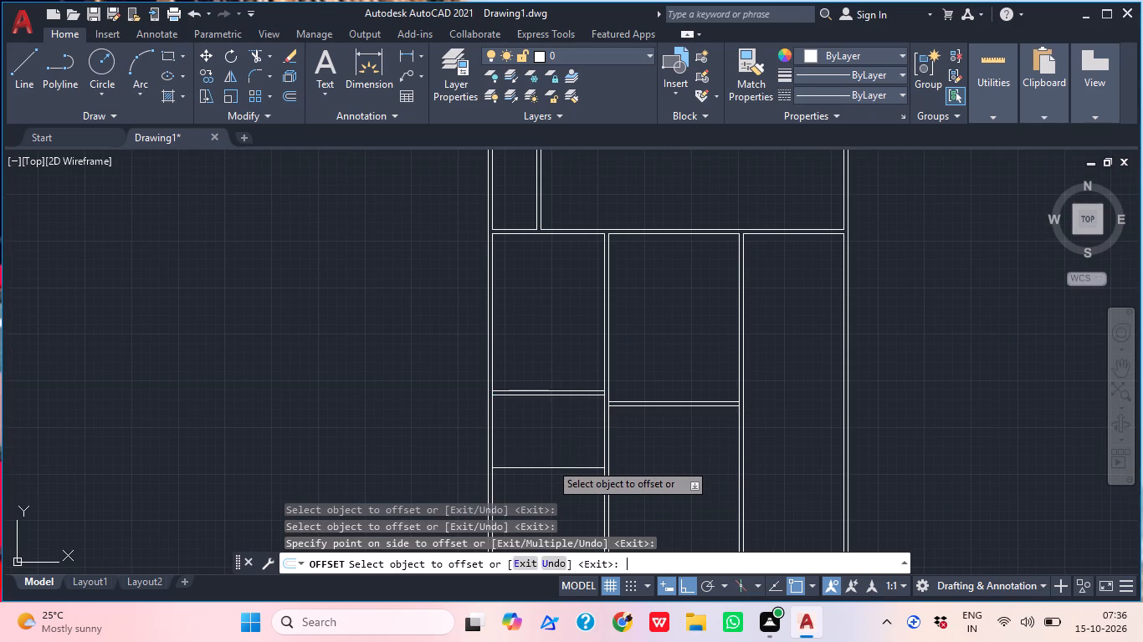
key(space)
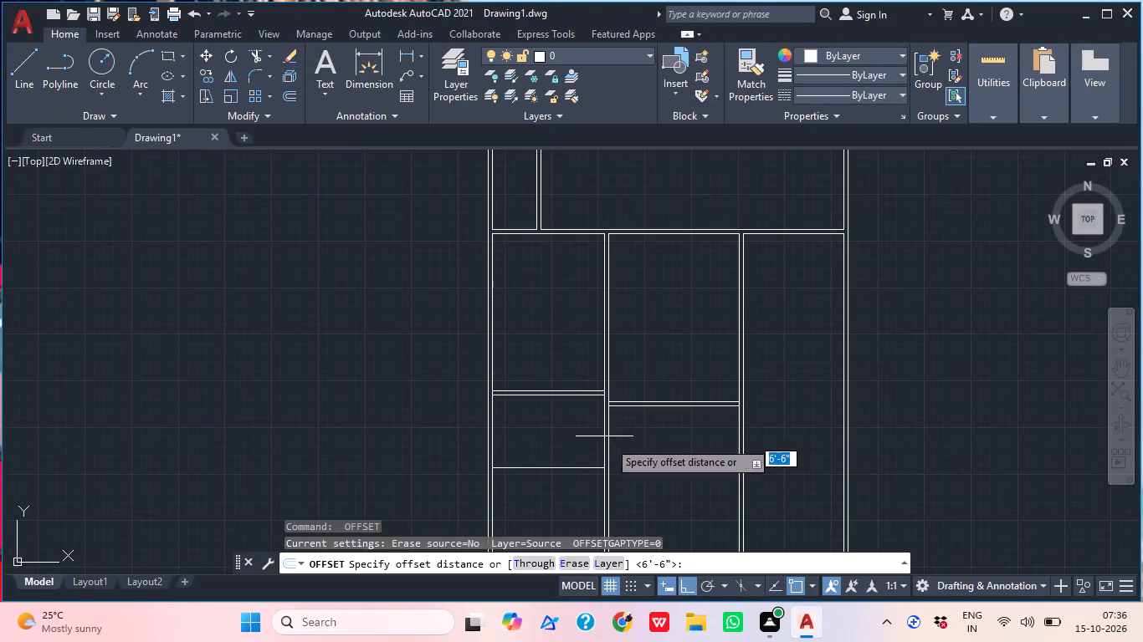
key(Escape)
Extend the left bay's cross-wall lines and the new line below them to the left outer wall's outer face.
middle_drag(631, 462, 611, 465)
key(e)
key(x)
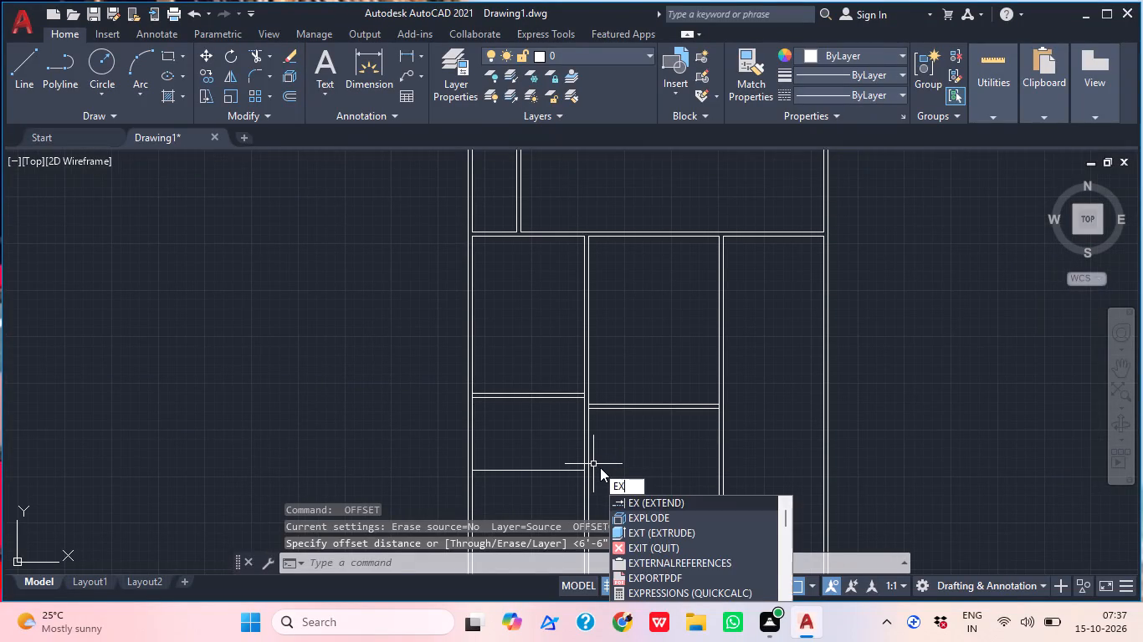
key(space)
click(529, 495)
click(509, 393)
Extend the new lower line across the middle and right bays to the right outer wall's outer face.
click(564, 477)
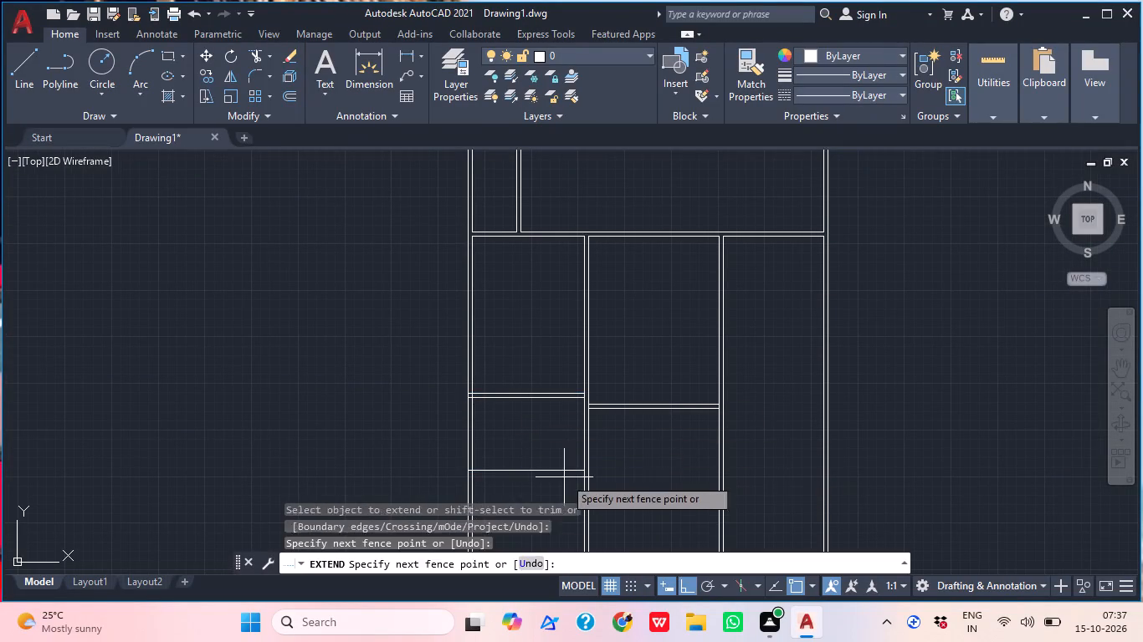
click(559, 450)
click(638, 495)
click(568, 478)
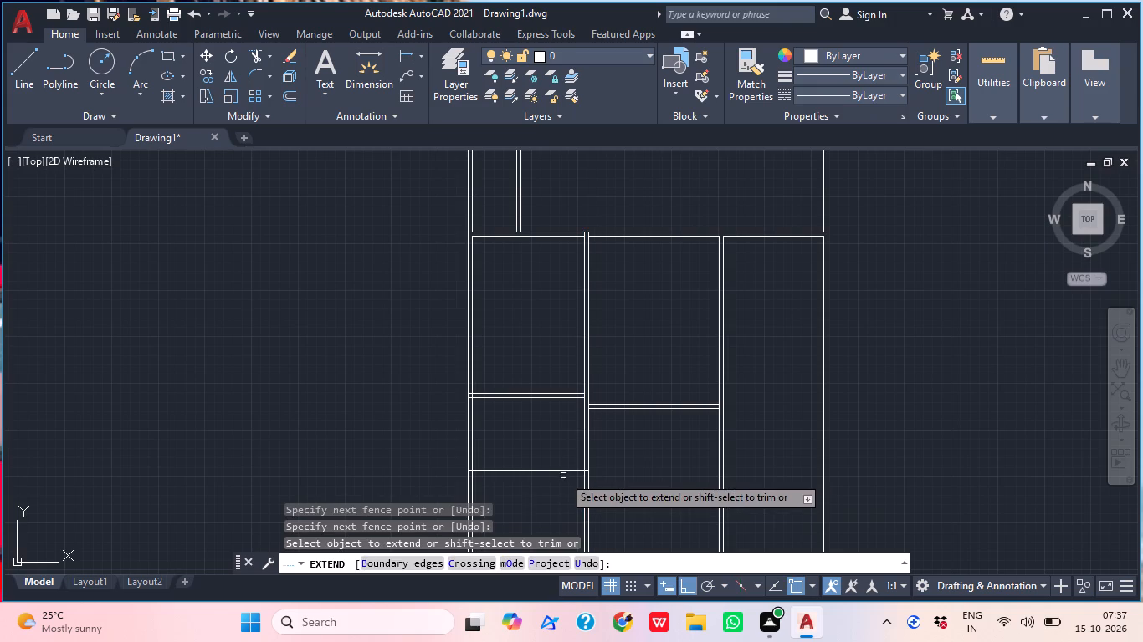
click(561, 478)
click(568, 461)
click(611, 480)
click(667, 458)
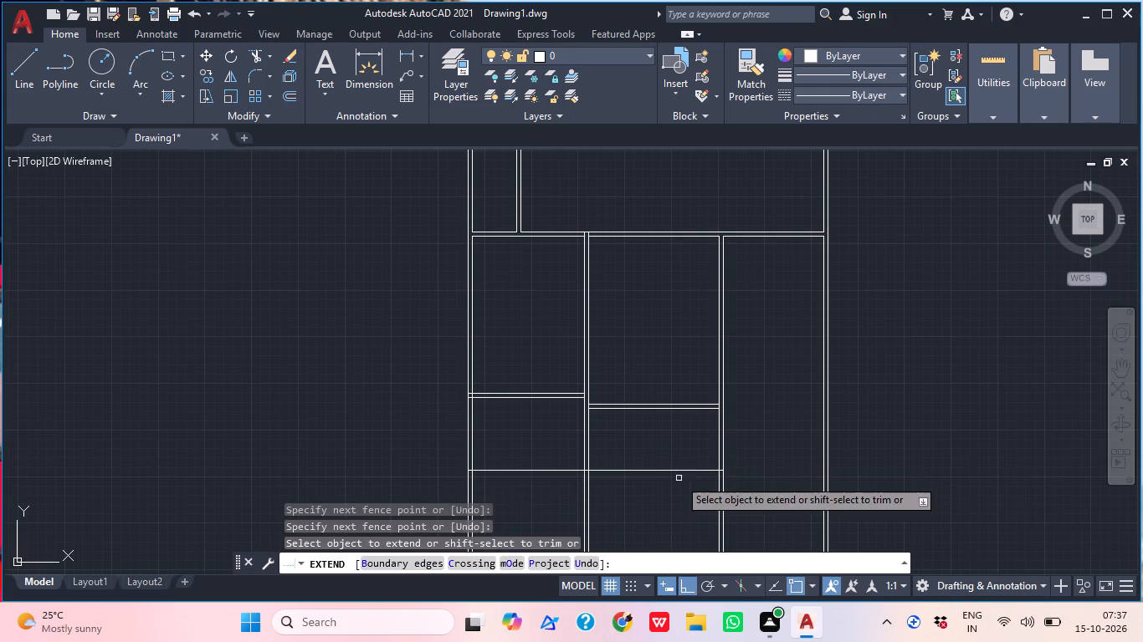
click(678, 497)
click(695, 462)
click(673, 504)
click(677, 492)
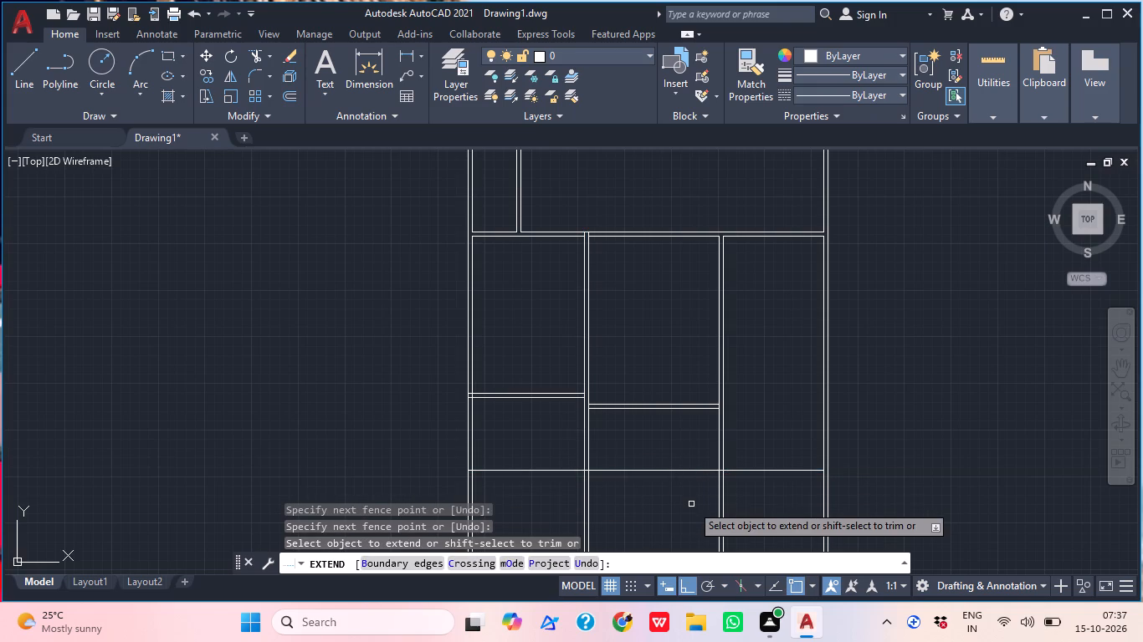
click(682, 488)
click(696, 454)
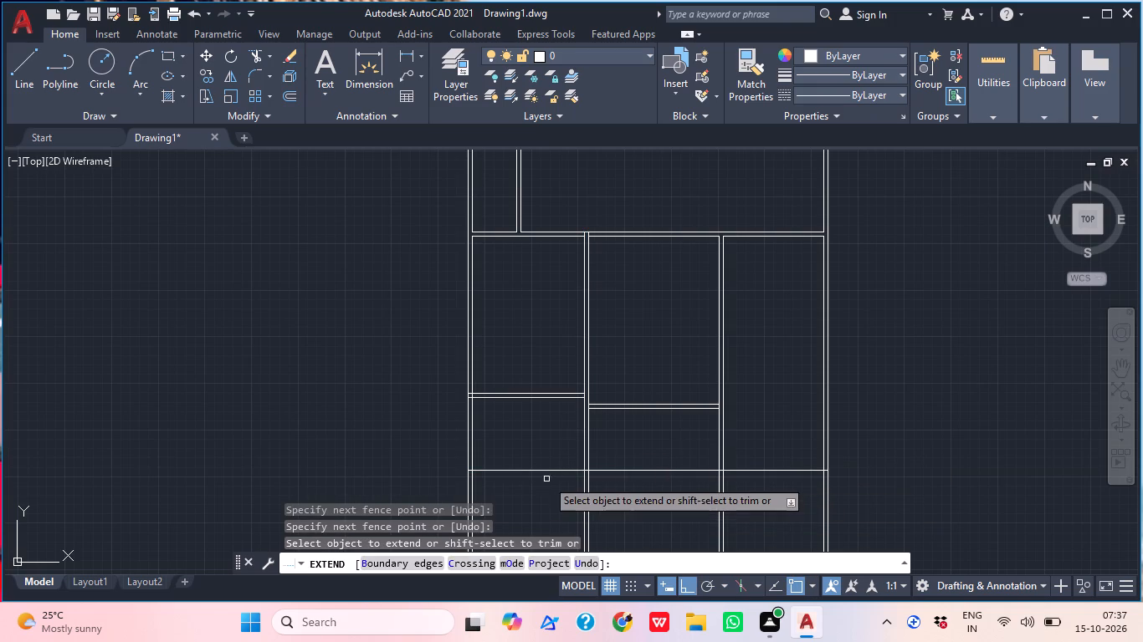
click(546, 479)
click(546, 480)
key(Escape)
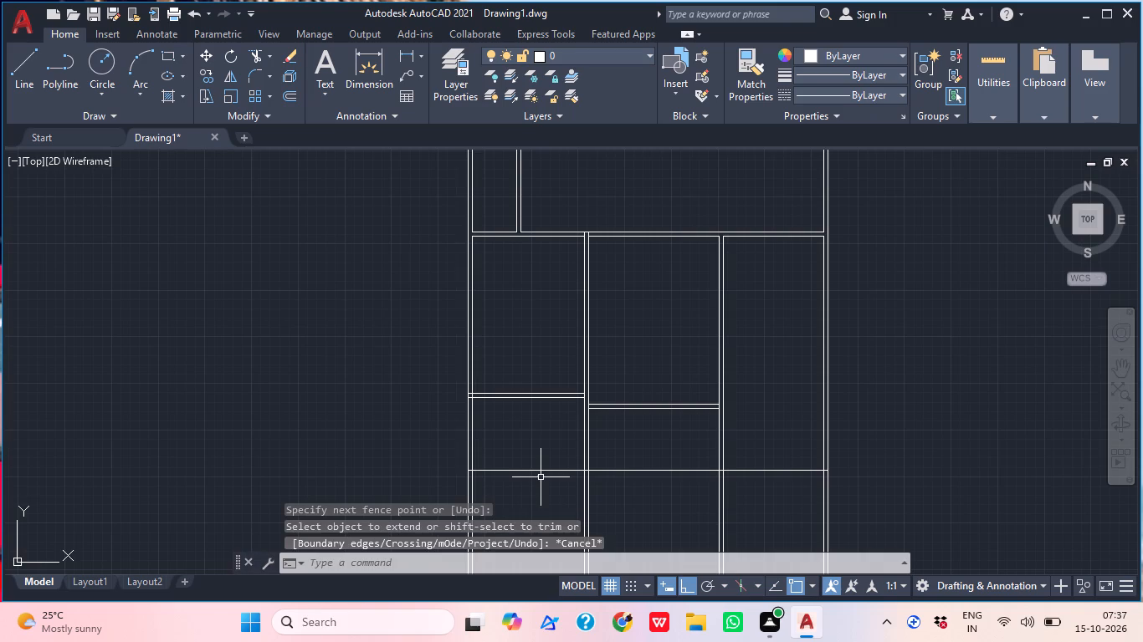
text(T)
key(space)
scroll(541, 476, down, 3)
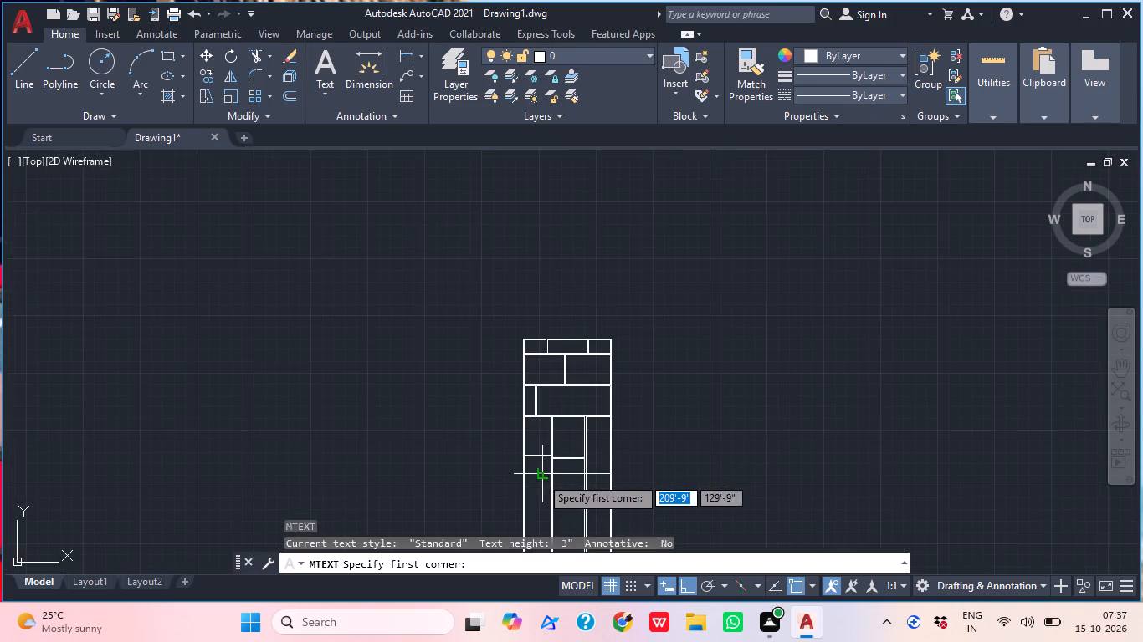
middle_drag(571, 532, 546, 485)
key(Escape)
Trim all vertical wall lines that run below the new bottom line.
text(TR)
key(space)
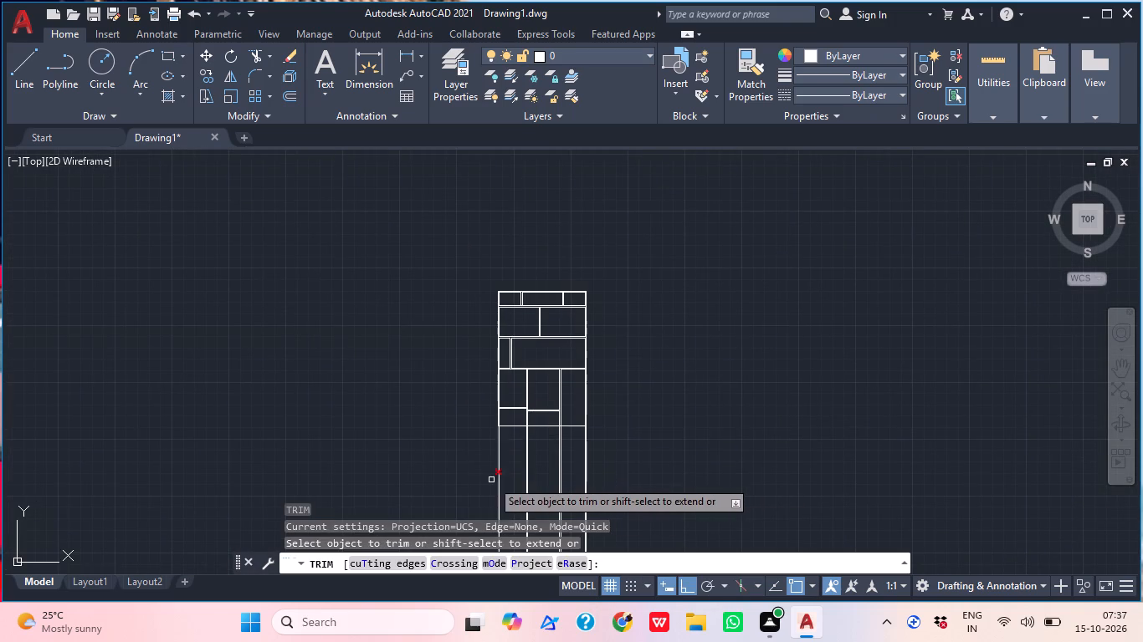
click(487, 458)
click(692, 447)
scroll(588, 431, up, 1)
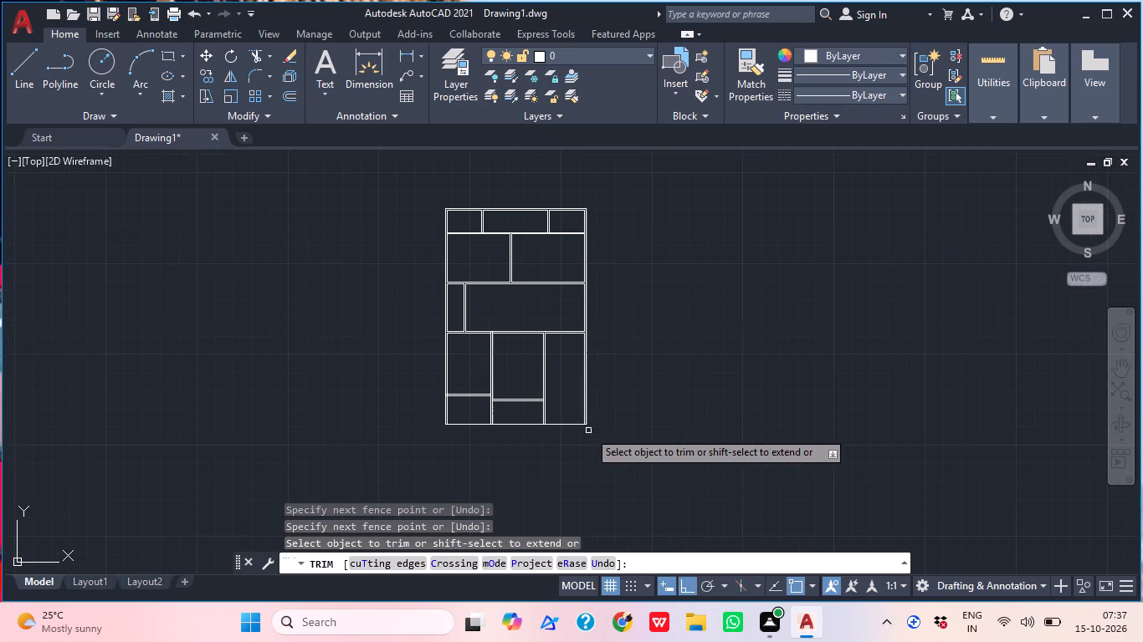
key(Escape)
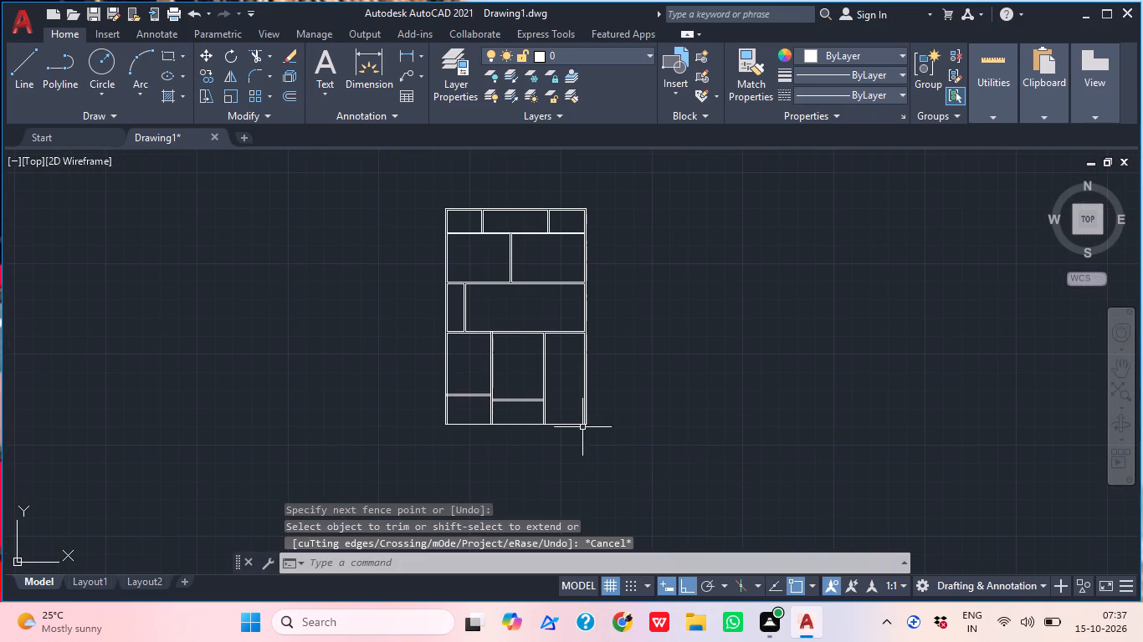
Trim the left outer wall's inner line below the left bay's cross wall.
scroll(518, 405, up, 1)
middle_drag(459, 411, 535, 437)
scroll(530, 434, up, 1)
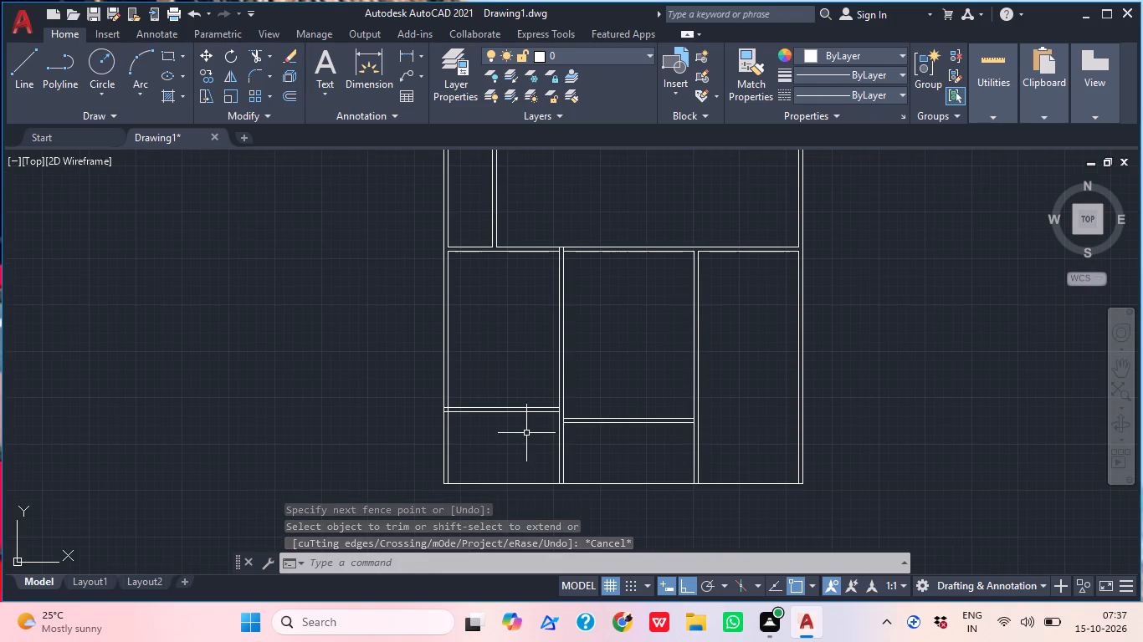
key(t)
text(R)
key(space)
scroll(445, 427, up, 2)
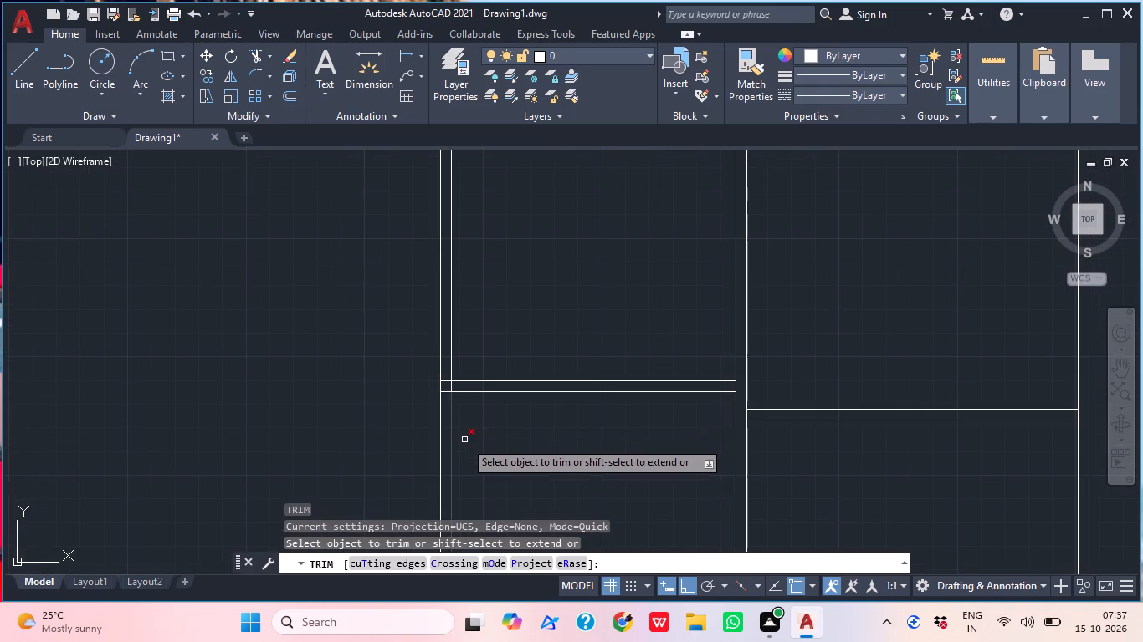
click(452, 431)
scroll(504, 425, down, 2)
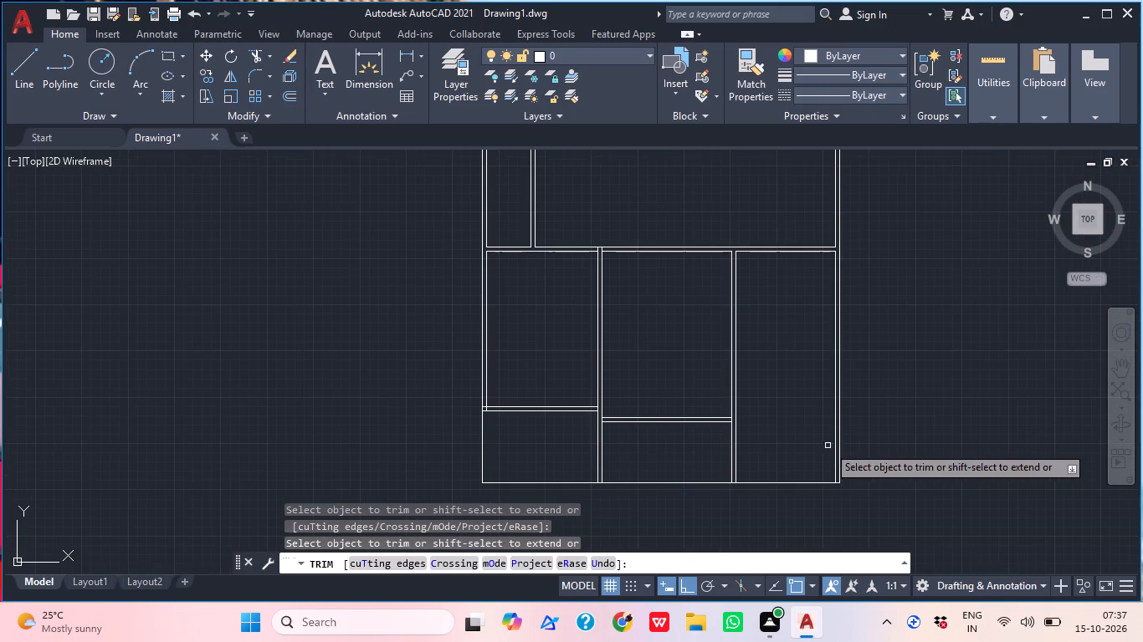
middle_drag(824, 451, 757, 433)
middle_drag(725, 435, 714, 435)
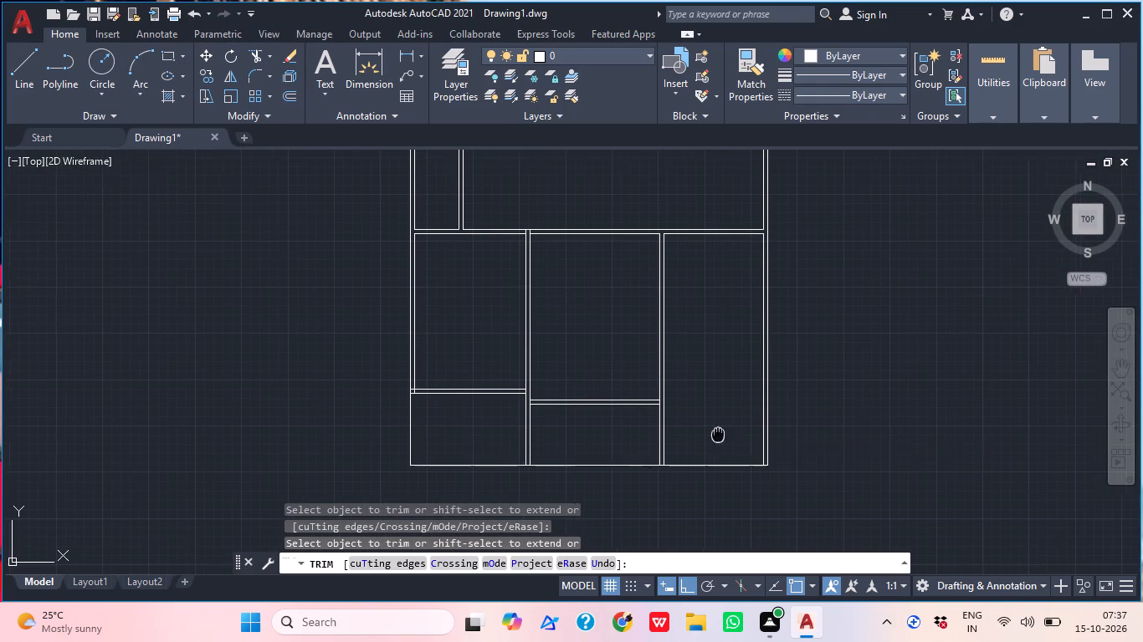
middle_drag(714, 435, 656, 426)
scroll(653, 426, up, 1)
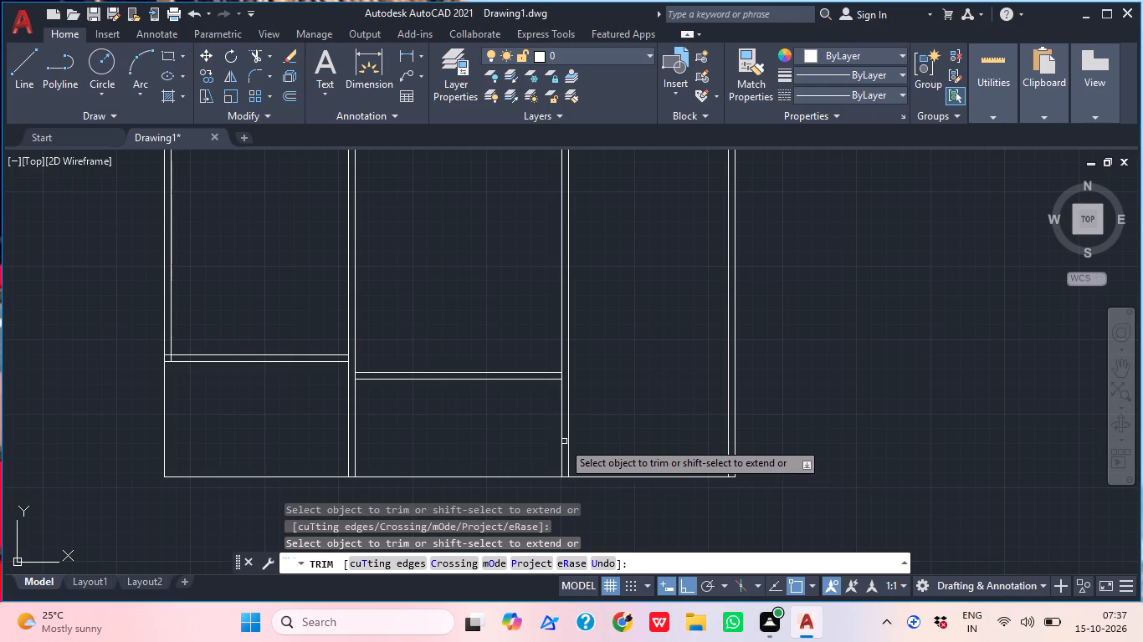
key(Escape)
Extend the left and middle bays' cross-wall lines through the adjoining vertical partitions to their far faces.
text(EX)
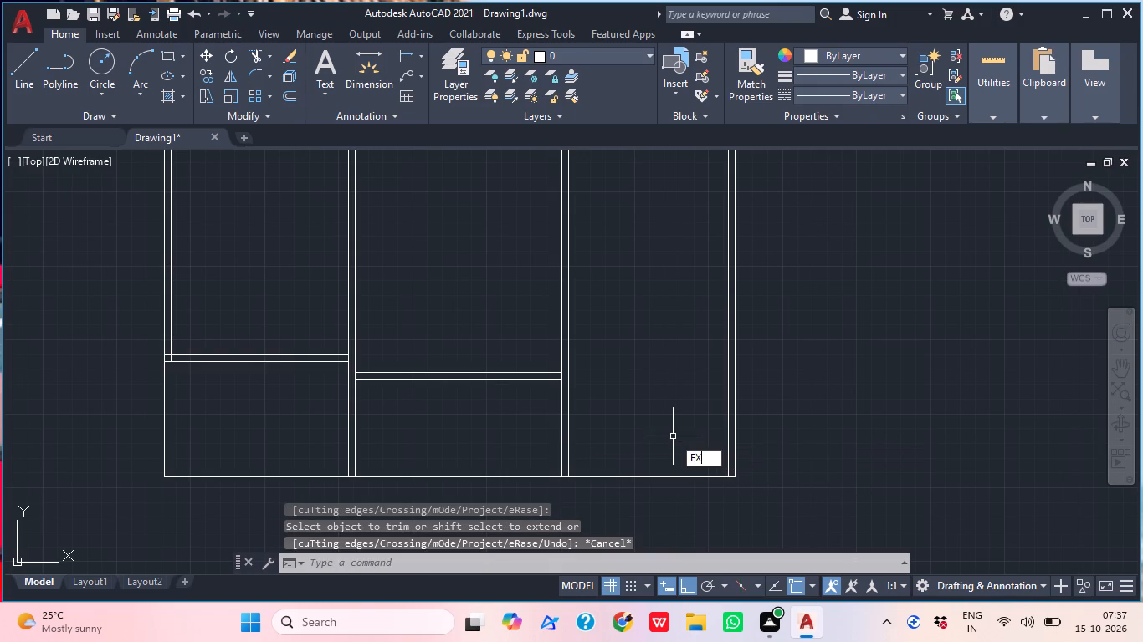
key(space)
click(491, 385)
click(509, 352)
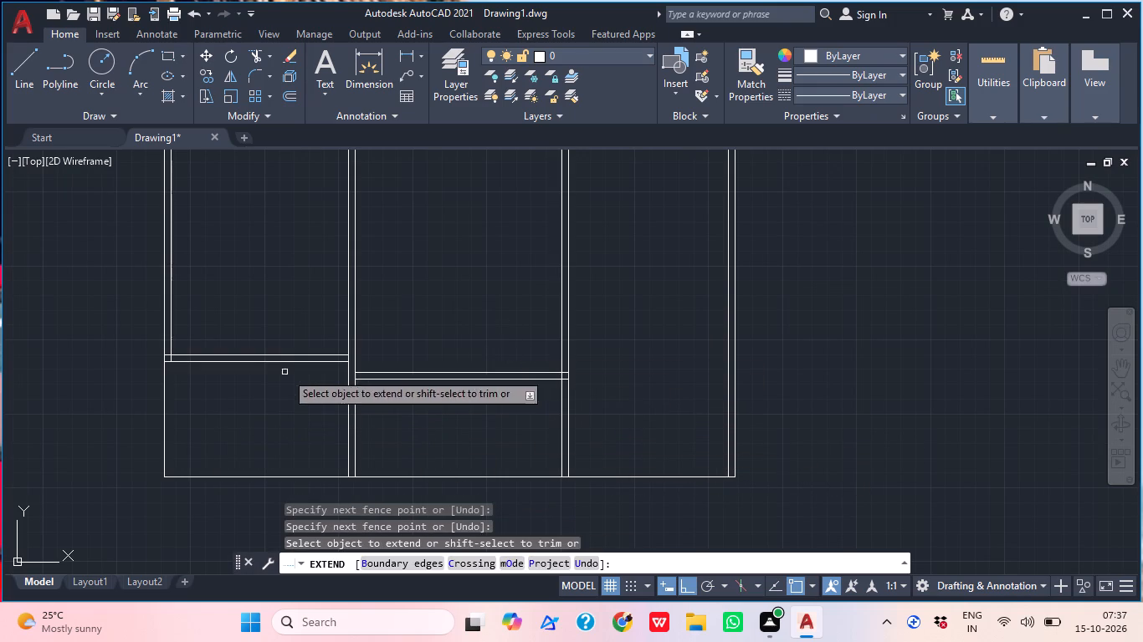
click(308, 374)
click(336, 335)
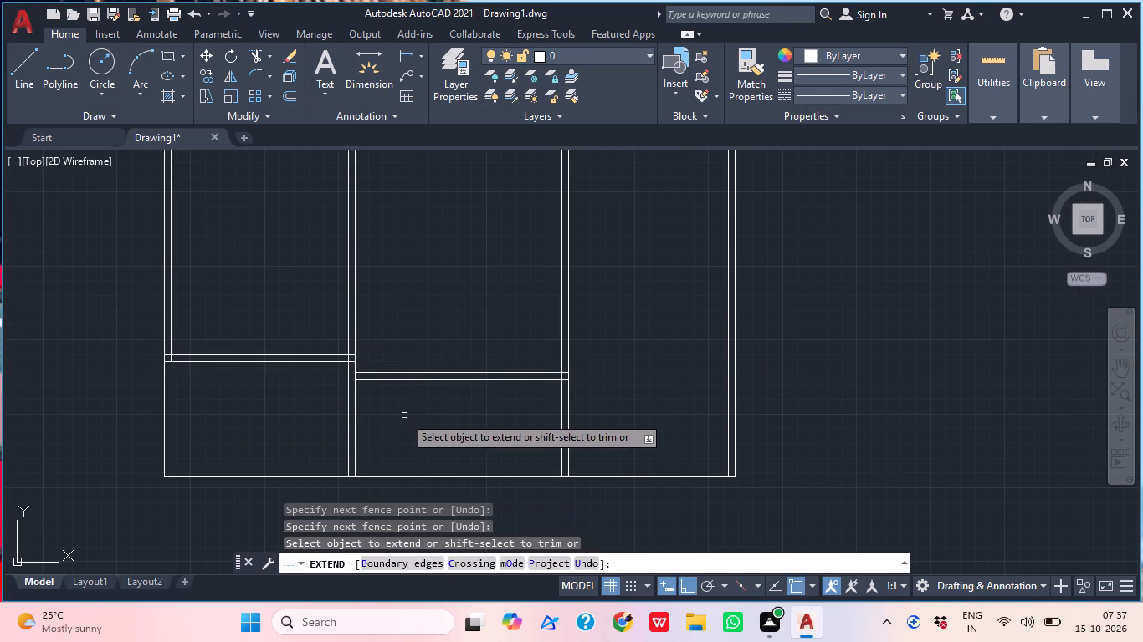
key(Escape)
key(space)
click(402, 415)
key(space)
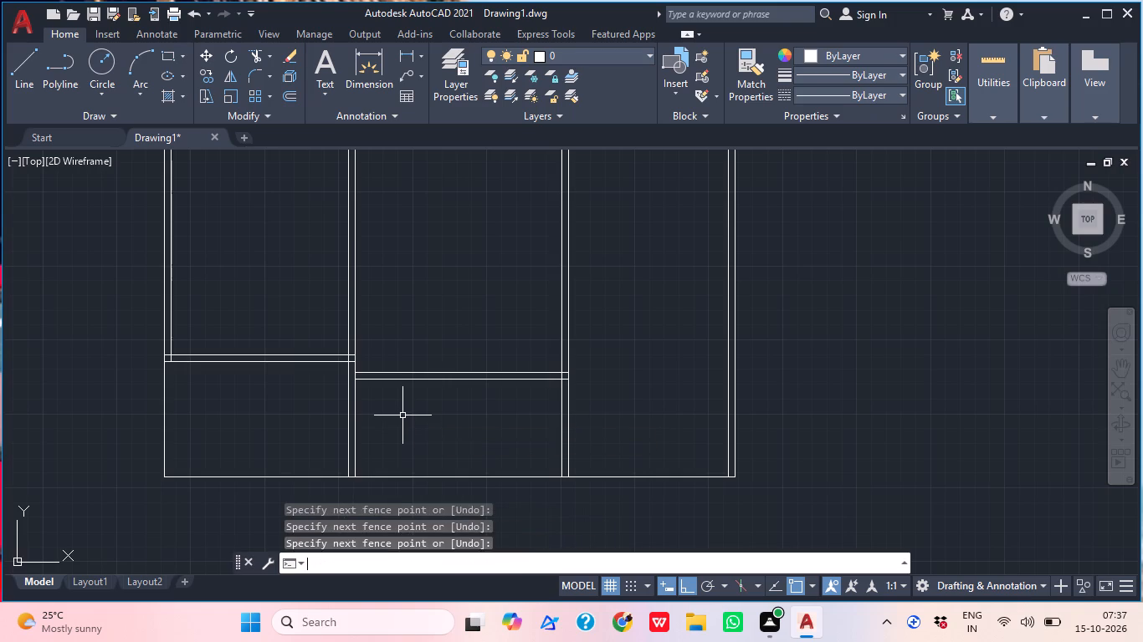
key(space)
click(402, 415)
click(397, 360)
click(375, 401)
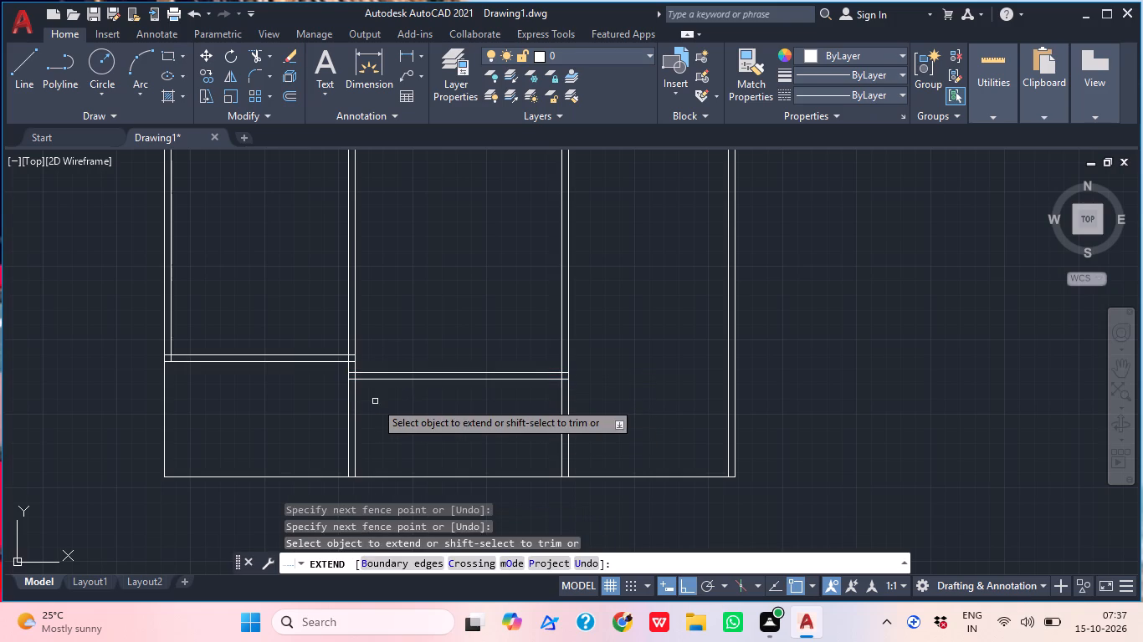
key(Escape)
Trim both vertical partitions' lines between the cross walls and the bottom line.
text(TR)
key(space)
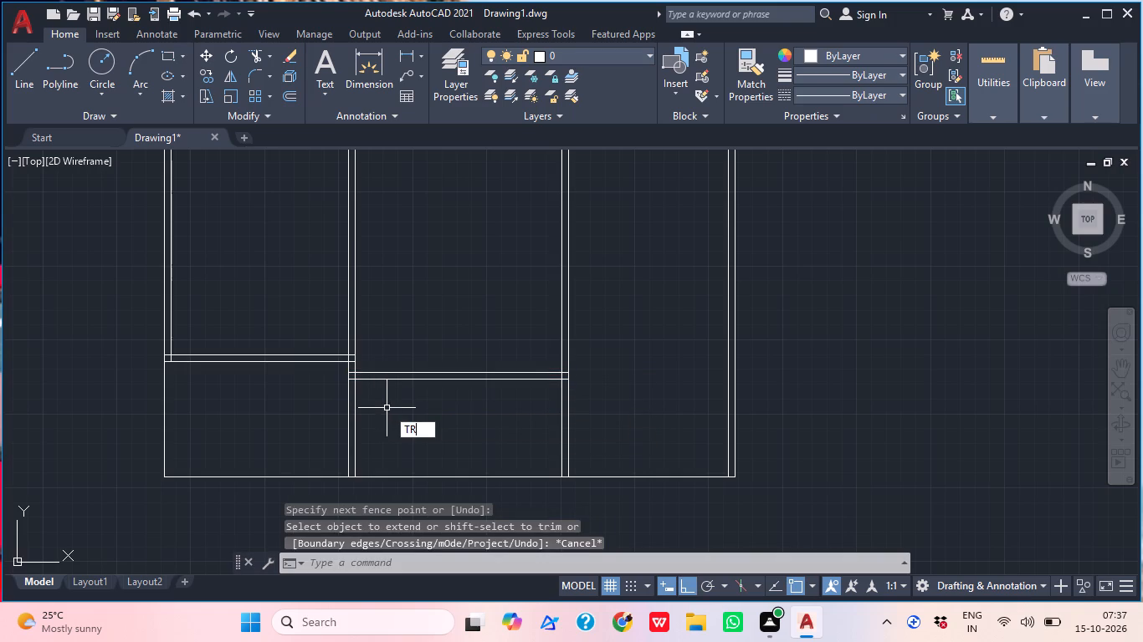
drag(318, 419, 325, 424)
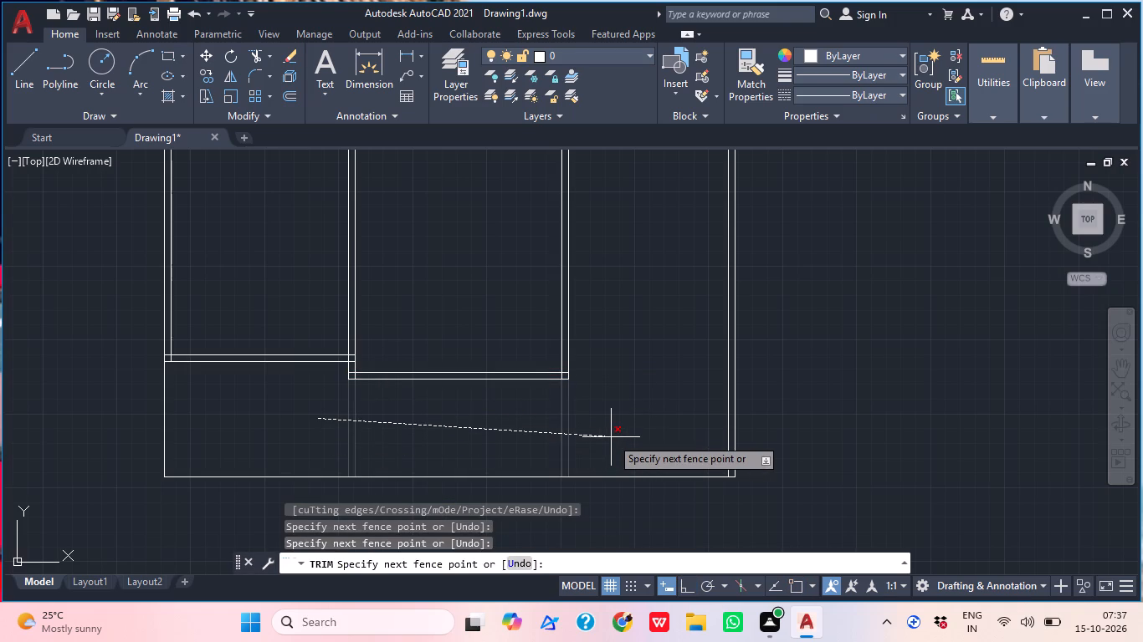
click(611, 437)
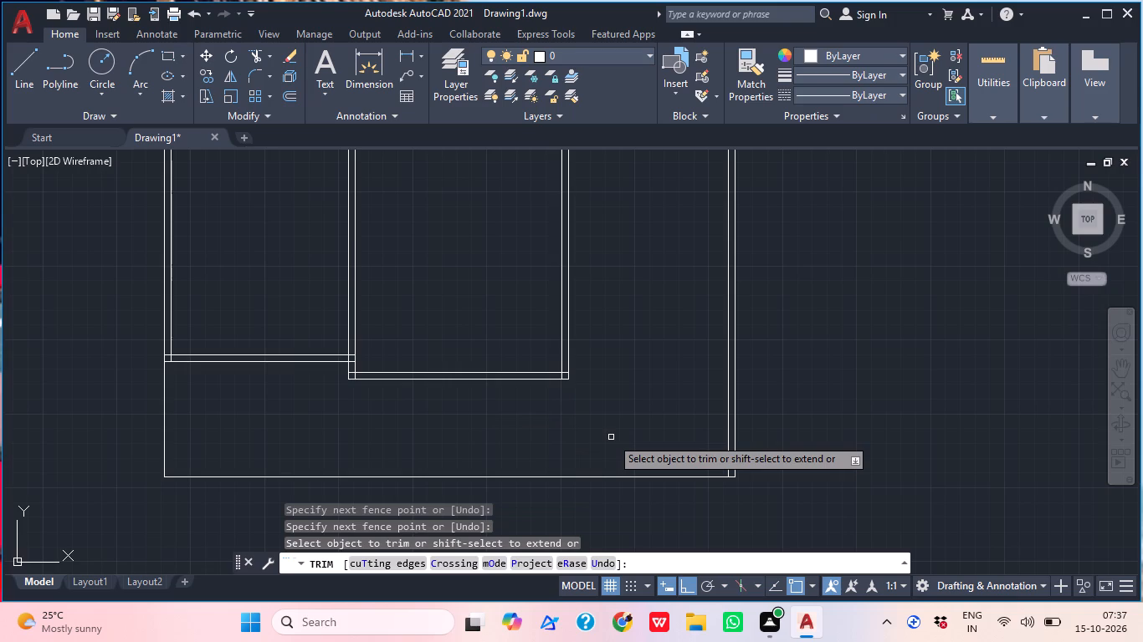
scroll(586, 420, down, 1)
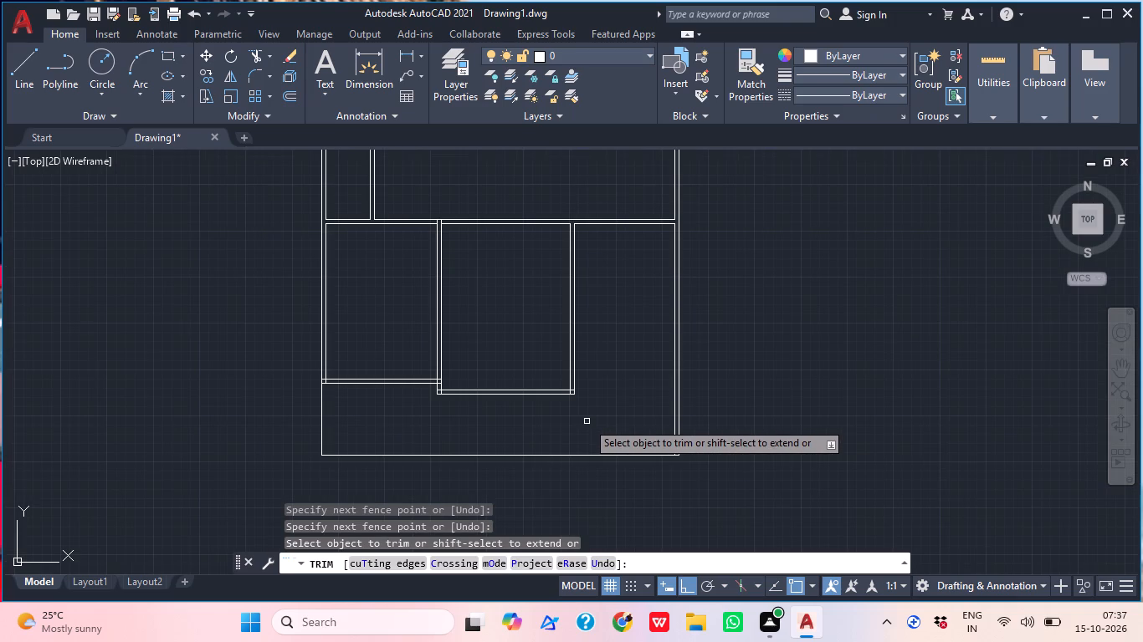
key(Escape)
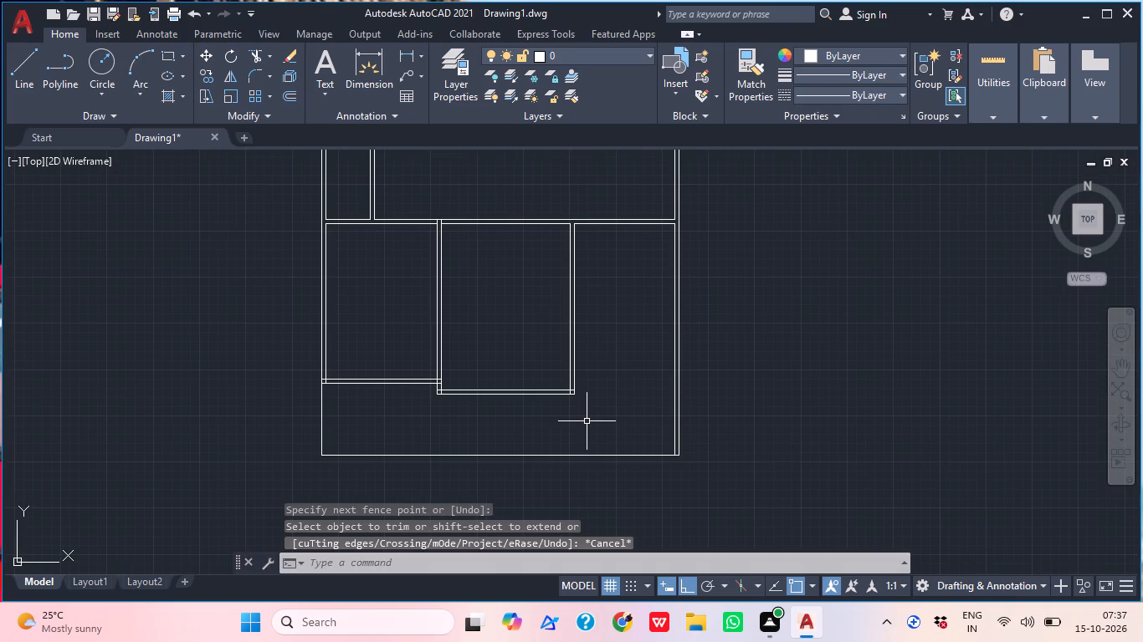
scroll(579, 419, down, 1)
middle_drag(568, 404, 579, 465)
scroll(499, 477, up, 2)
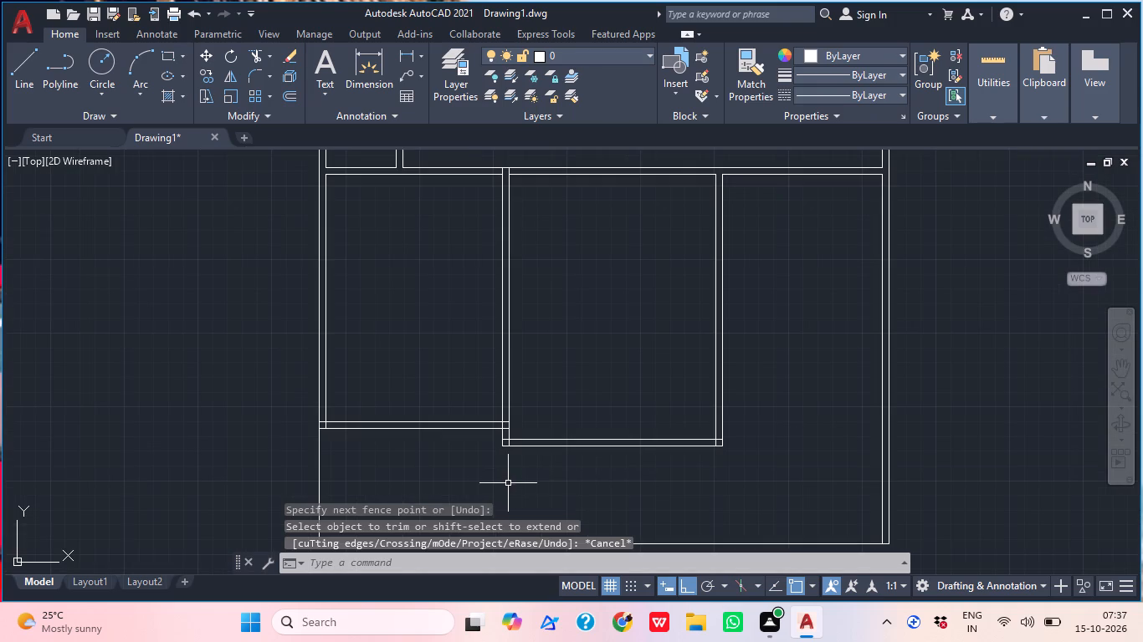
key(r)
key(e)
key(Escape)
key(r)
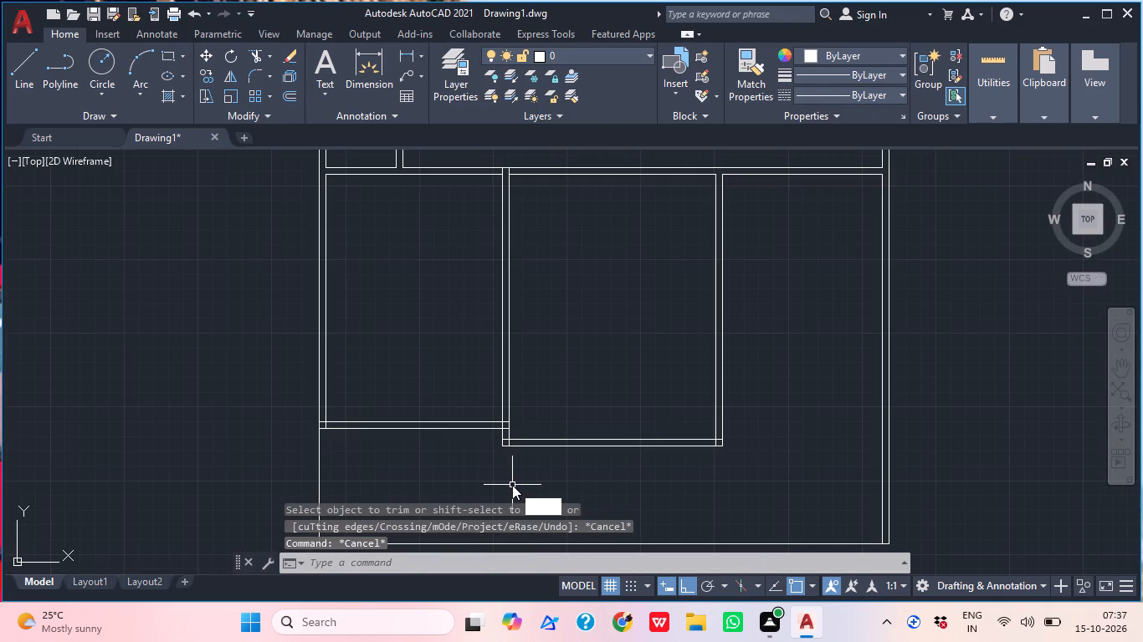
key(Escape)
Trim the overlapping wall lines where the left bay's bottom cross wall meets the left outer wall, leaving a clean inner corner.
text(TR)
key(space)
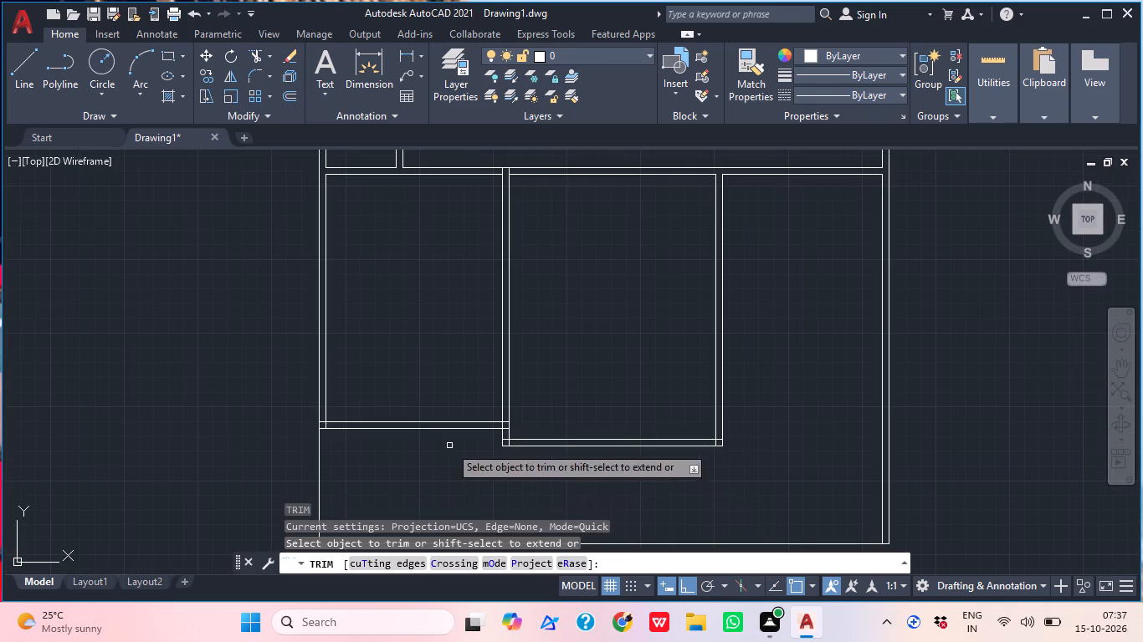
scroll(351, 455, up, 2)
scroll(340, 388, up, 1)
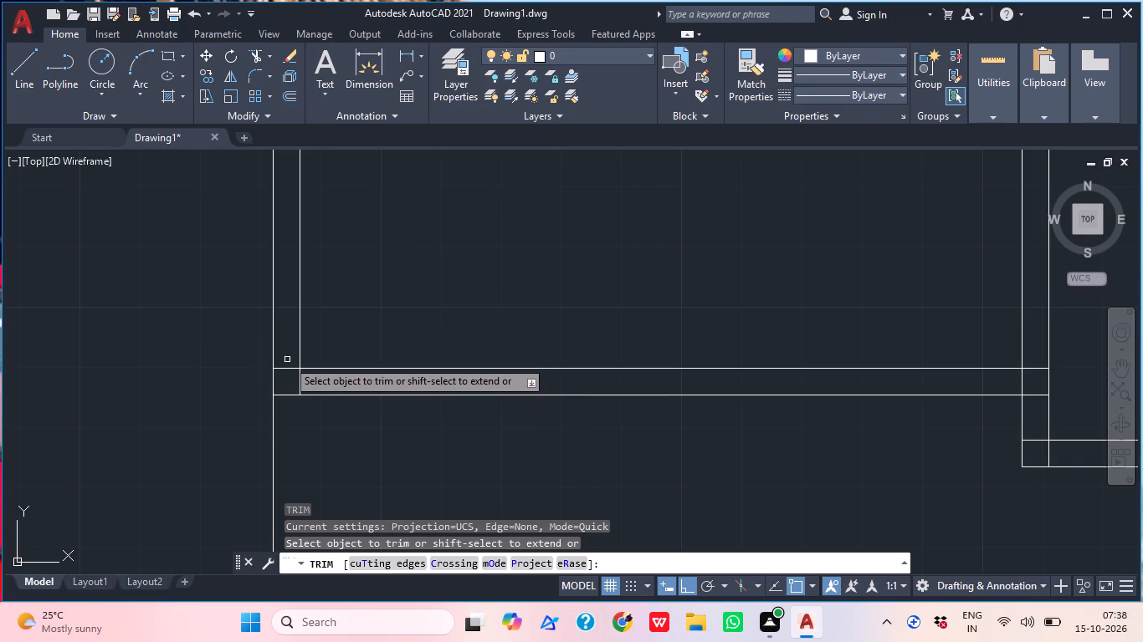
click(284, 358)
click(306, 392)
scroll(464, 457, down, 1)
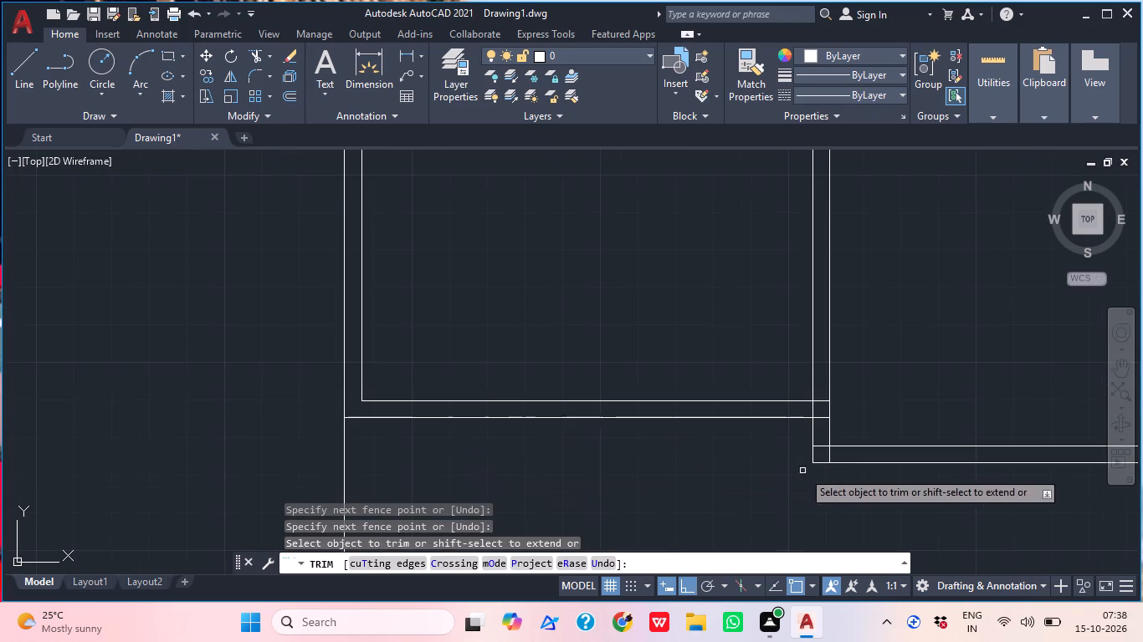
Trim the crossing lines where the left partition meets the left bay's cross wall and the middle bay's bottom wall.
scroll(822, 409, up, 2)
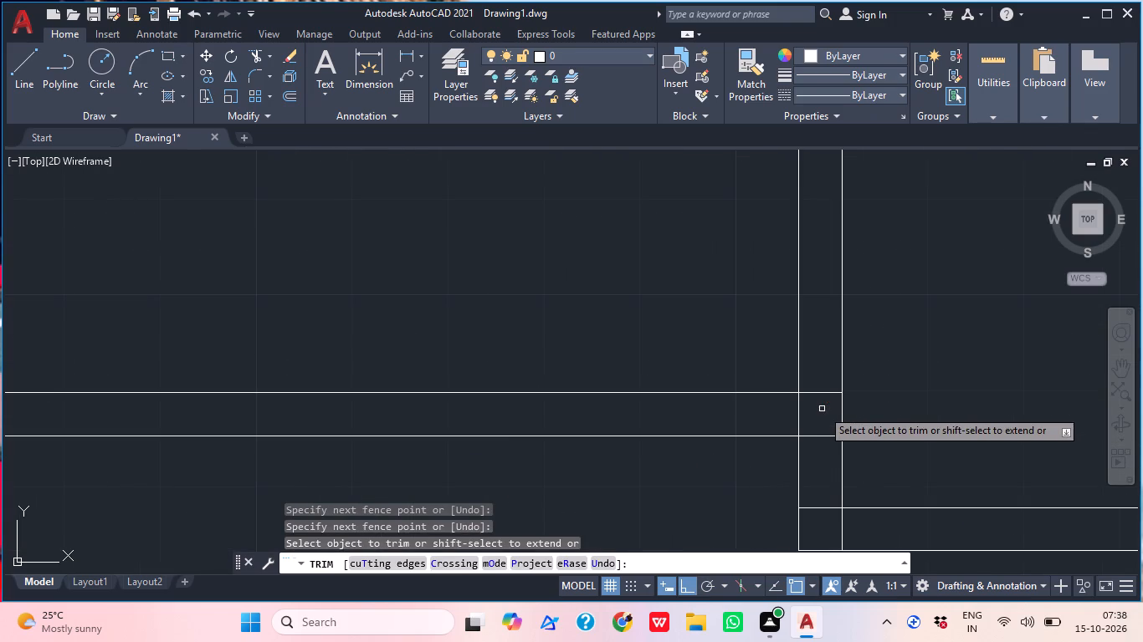
click(825, 440)
click(775, 427)
click(794, 415)
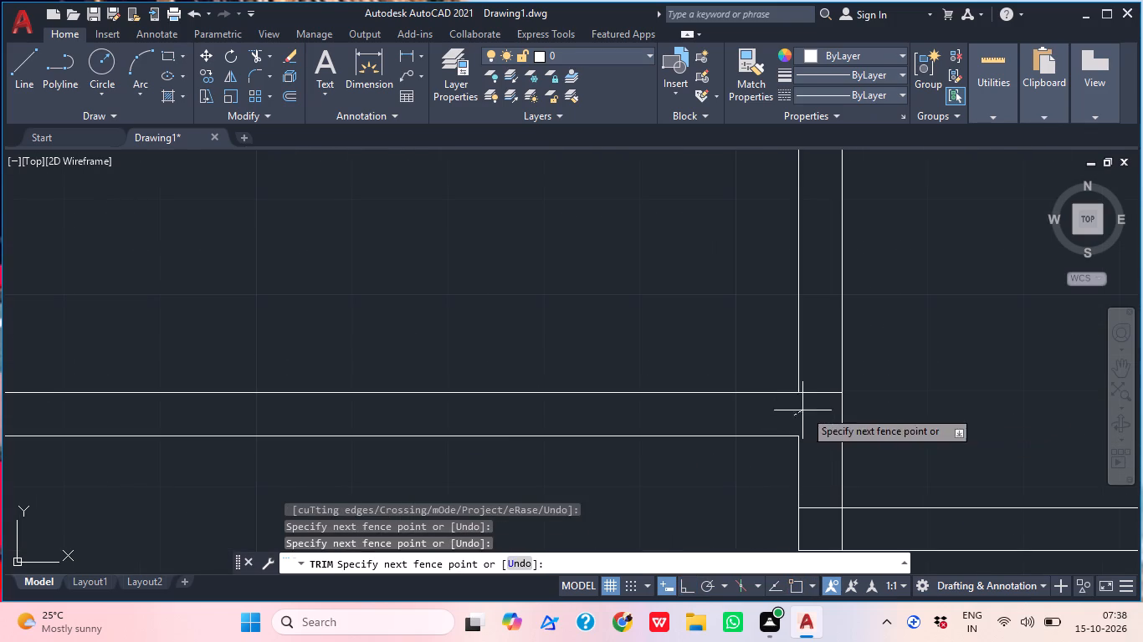
click(821, 390)
click(812, 500)
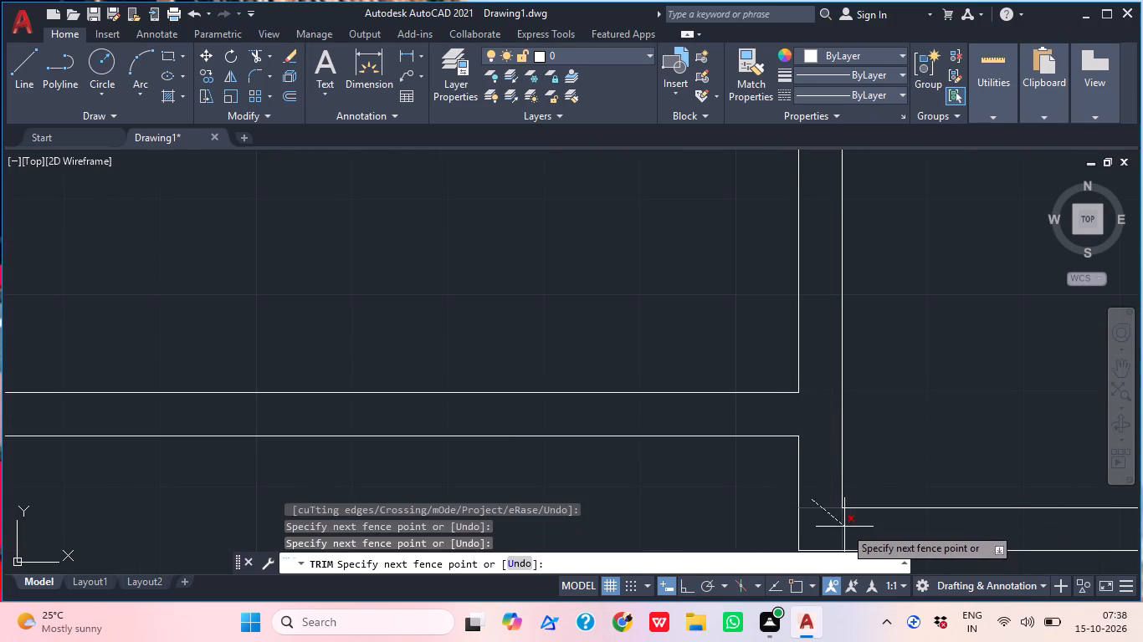
click(843, 526)
Trim the overlapping lines inside the middle bay's bottom corner at the right partition.
scroll(764, 431, down, 2)
middle_drag(868, 451, 513, 412)
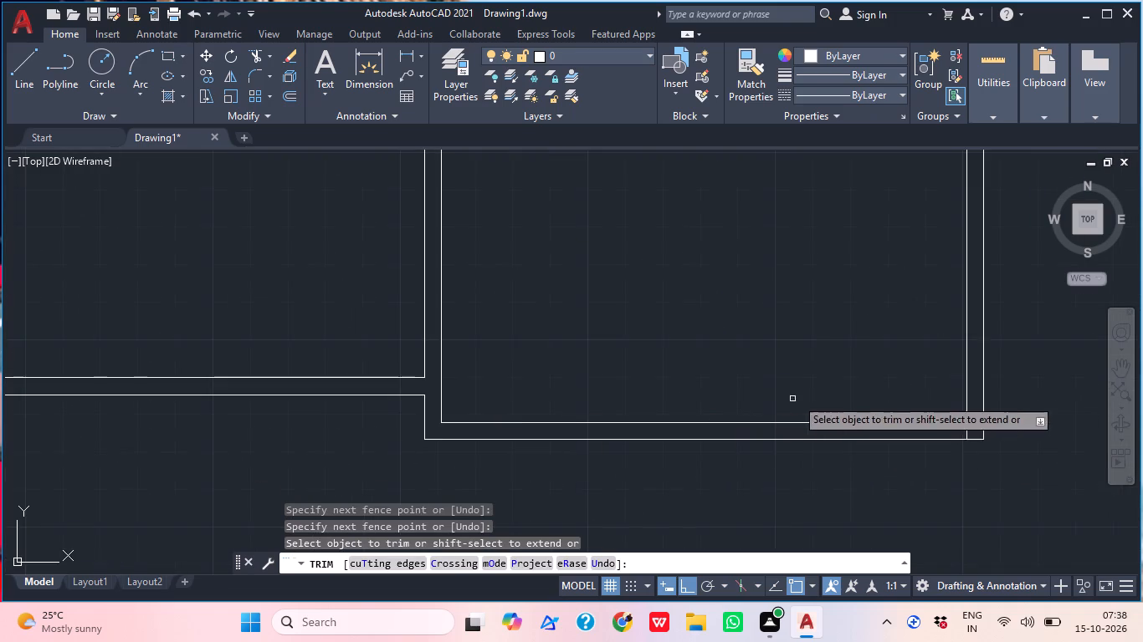
middle_drag(829, 399, 567, 374)
scroll(694, 395, up, 3)
click(723, 437)
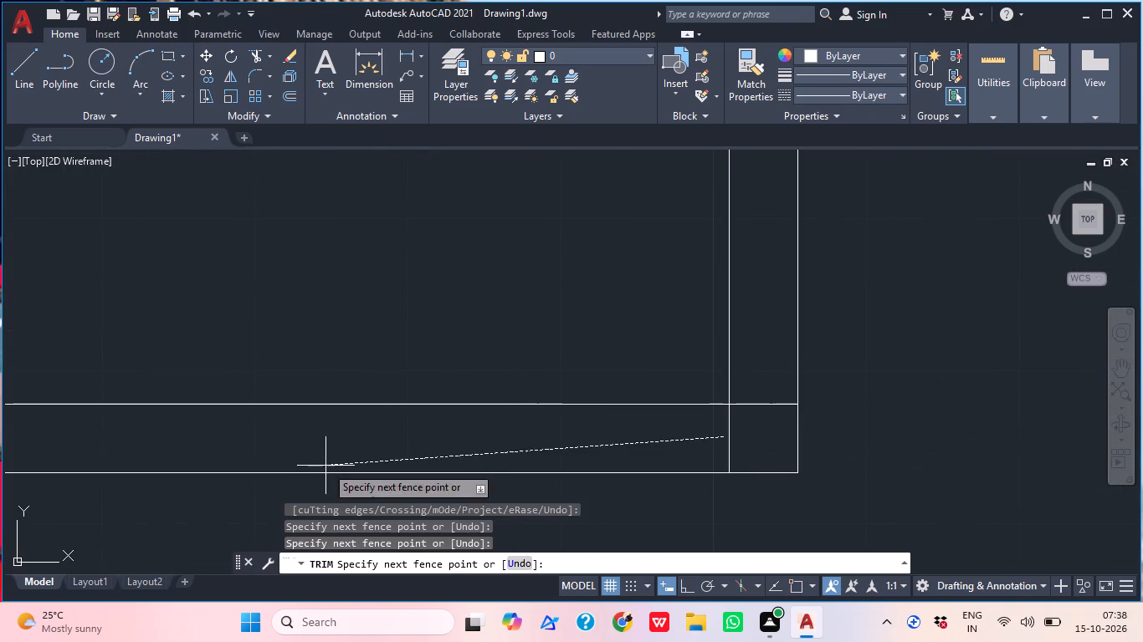
click(749, 390)
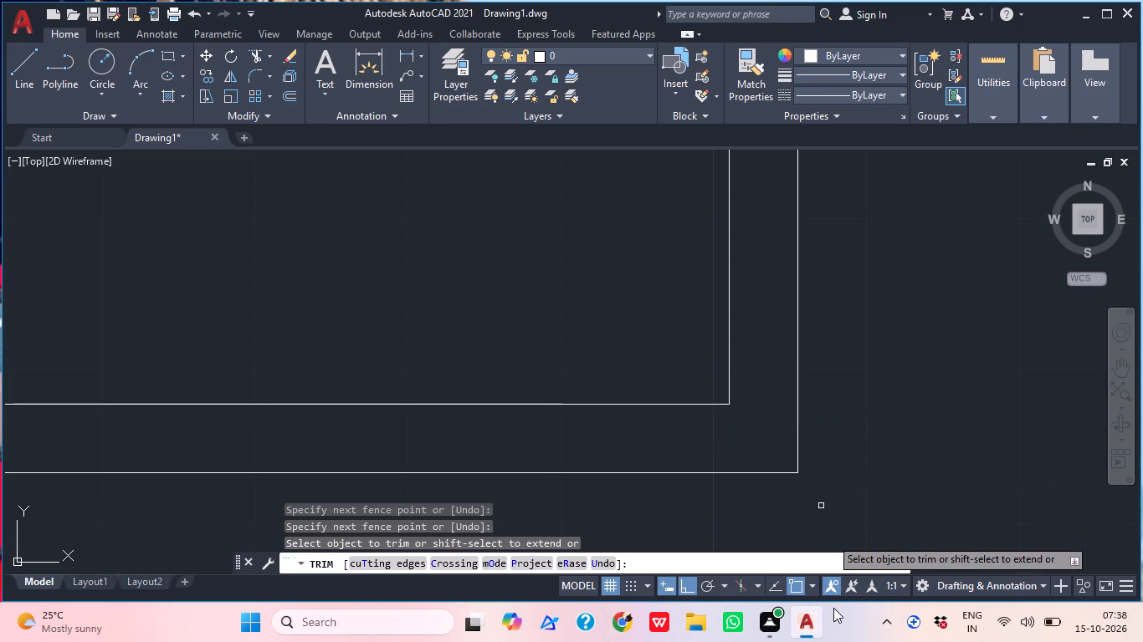
key(Escape)
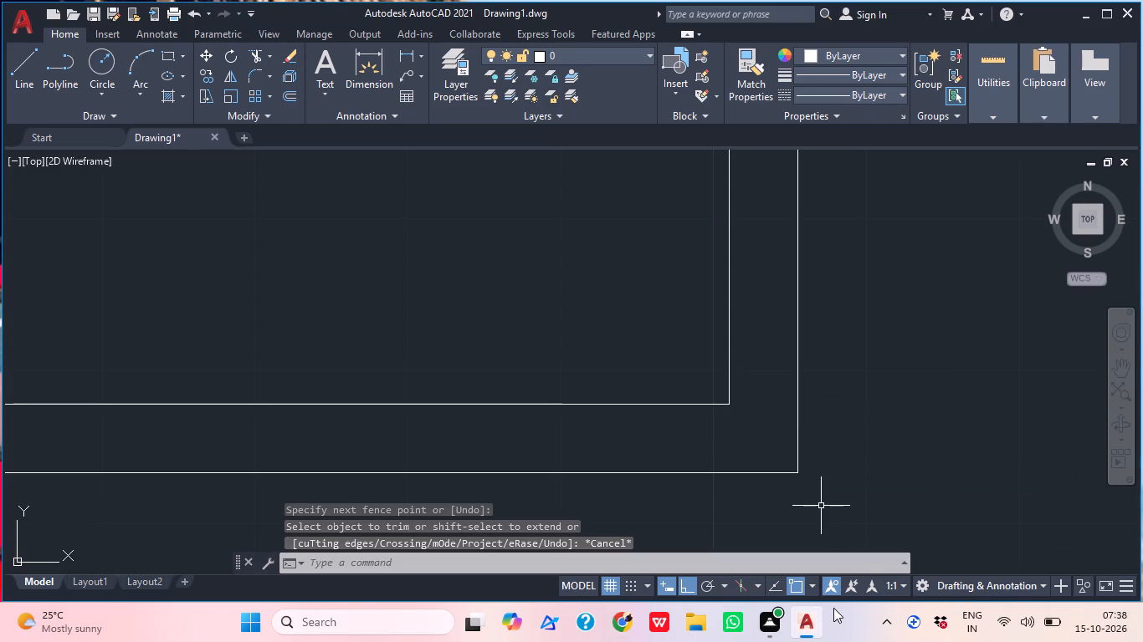
Trim the left partition's two line stubs inside the horizontal wall above the lower bays.
scroll(720, 359, down, 1)
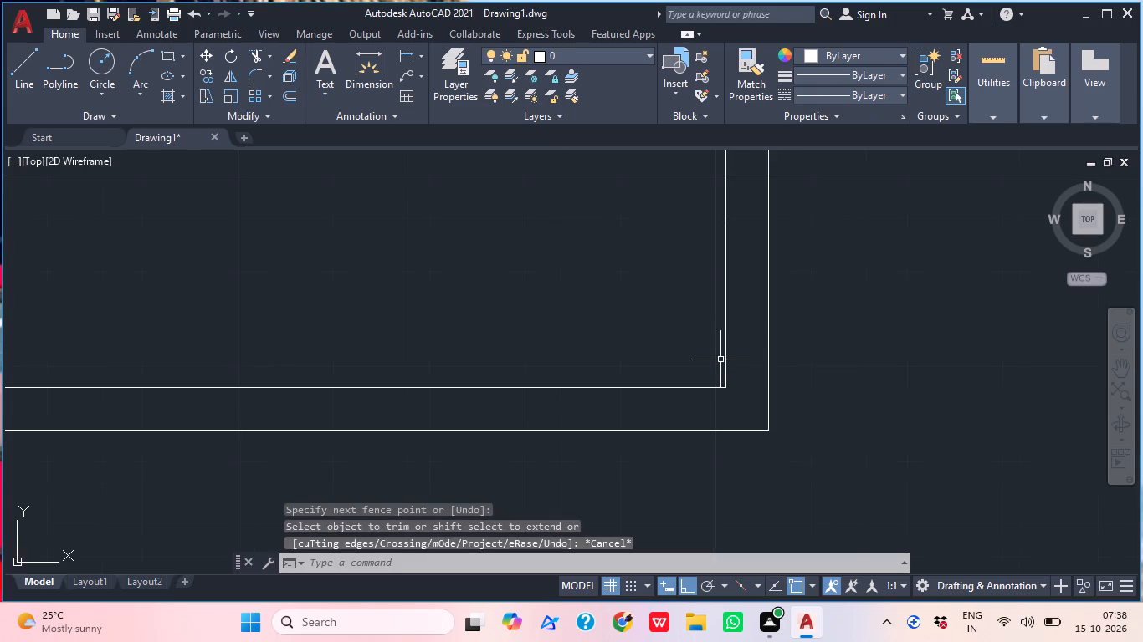
middle_drag(745, 364, 791, 403)
scroll(753, 369, down, 2)
middle_drag(667, 388, 714, 447)
scroll(673, 390, down, 1)
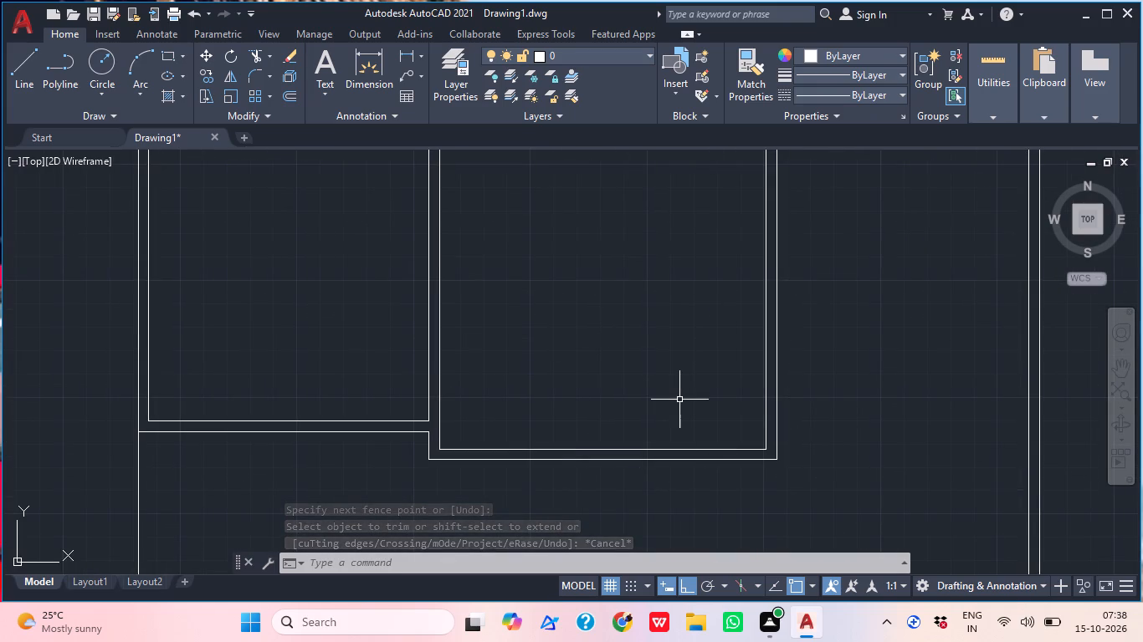
scroll(666, 391, down, 1)
middle_drag(604, 312, 604, 522)
scroll(610, 354, down, 1)
scroll(607, 497, up, 1)
scroll(499, 350, up, 4)
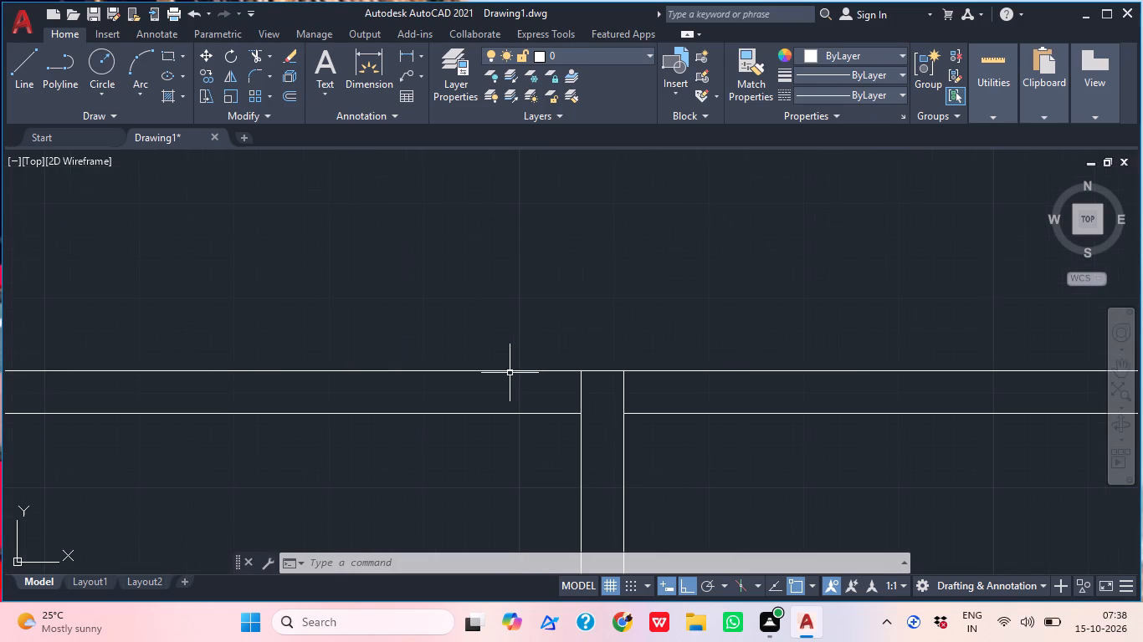
key(r)
key(BackSpace)
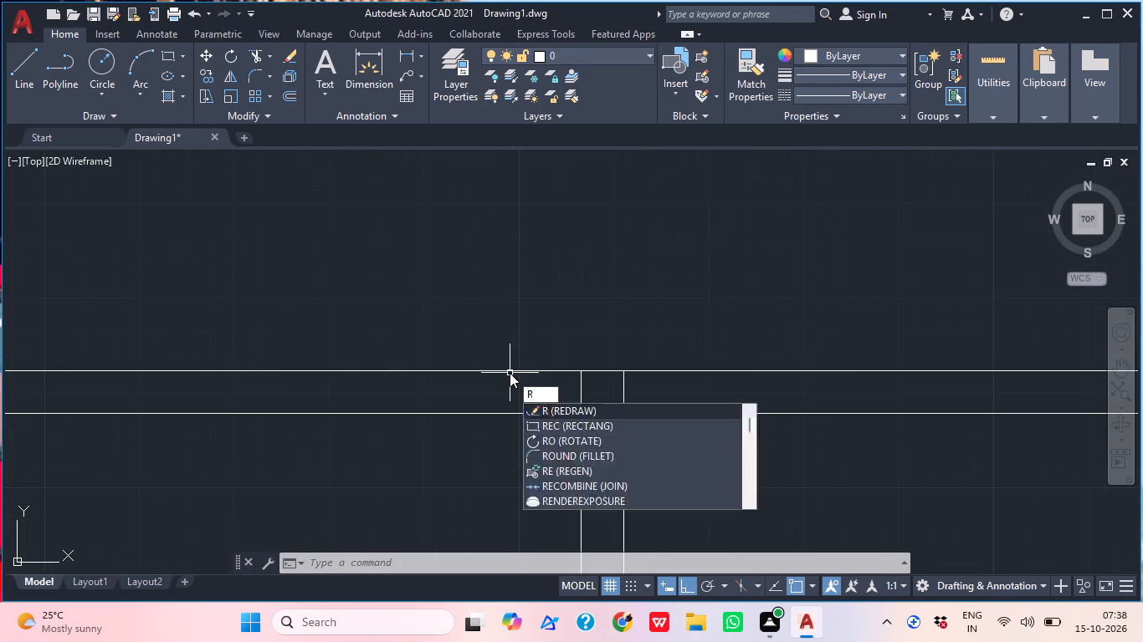
text(TR)
key(Return)
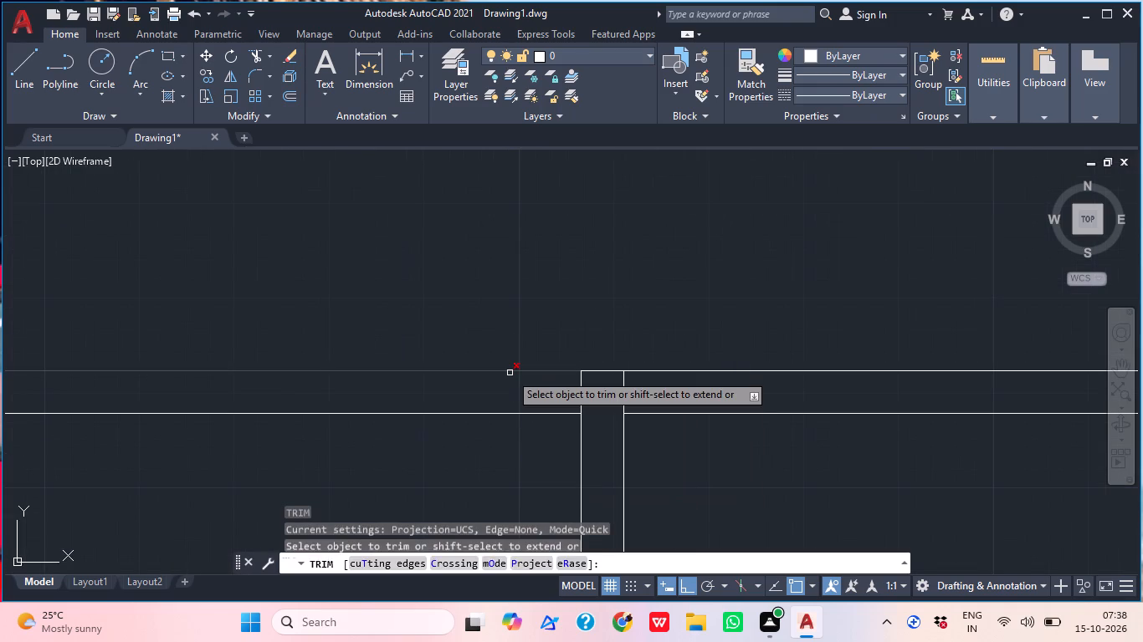
click(544, 394)
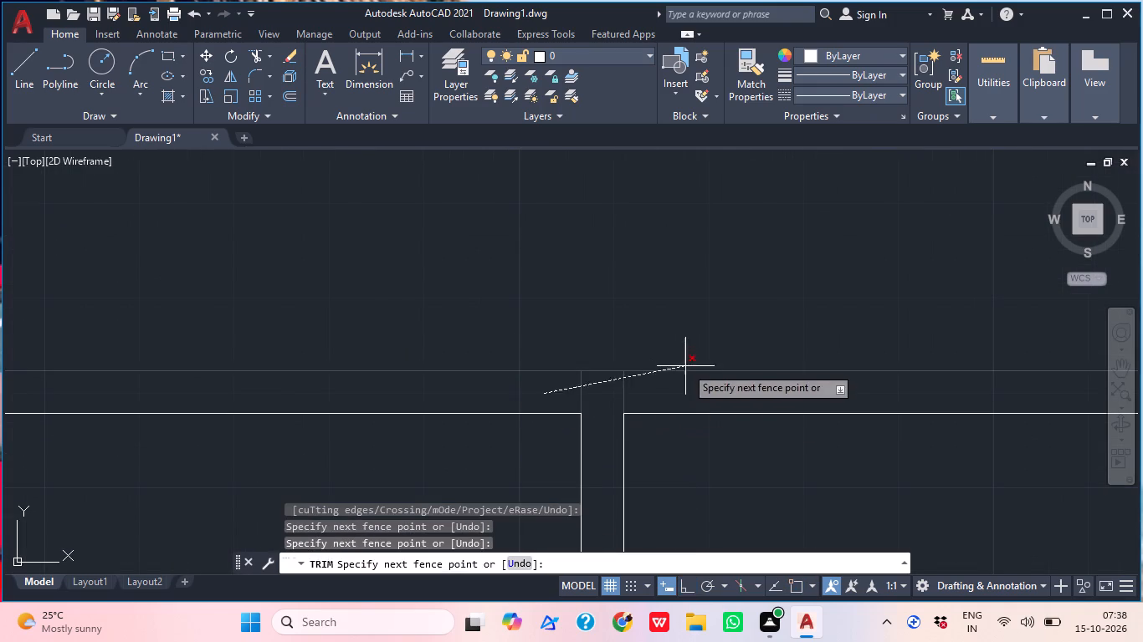
click(651, 395)
key(Escape)
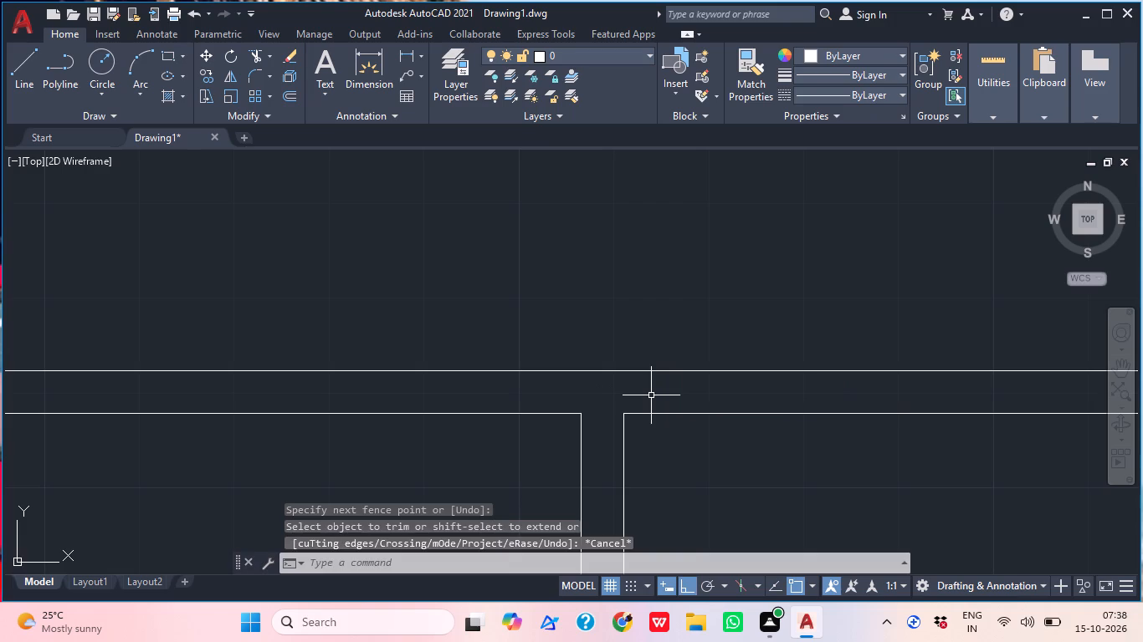
Examine the whole floor plan's wall layout from the top rooms down to the open area along the bottom line.
scroll(651, 395, down, 2)
scroll(456, 293, down, 2)
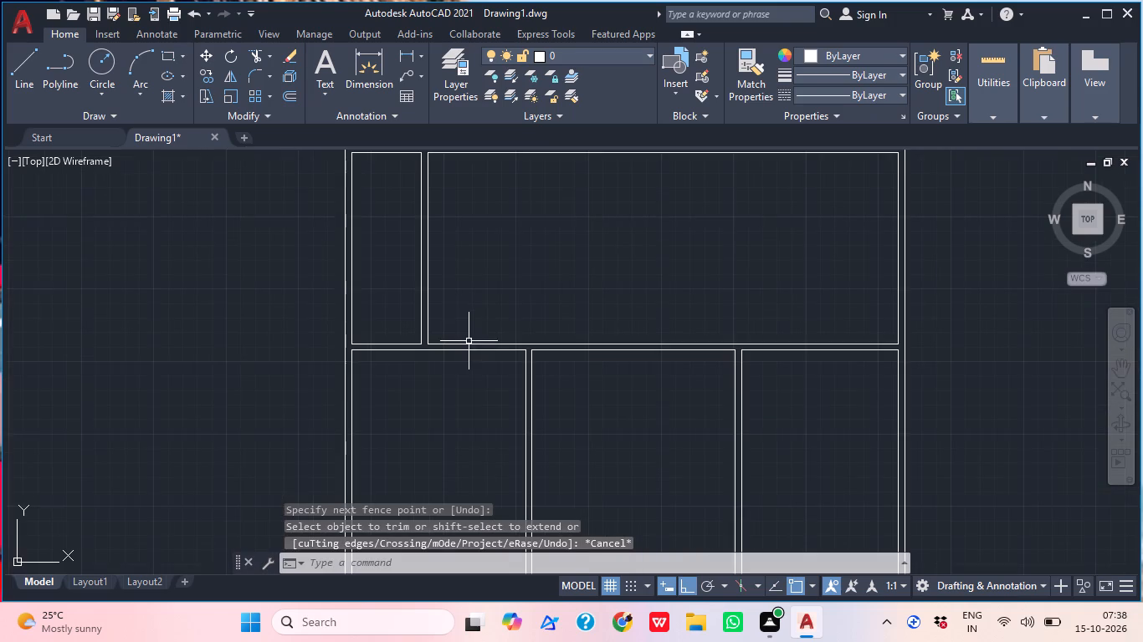
middle_drag(500, 308, 331, 526)
scroll(450, 417, down, 1)
middle_drag(445, 414, 466, 441)
scroll(464, 434, down, 1)
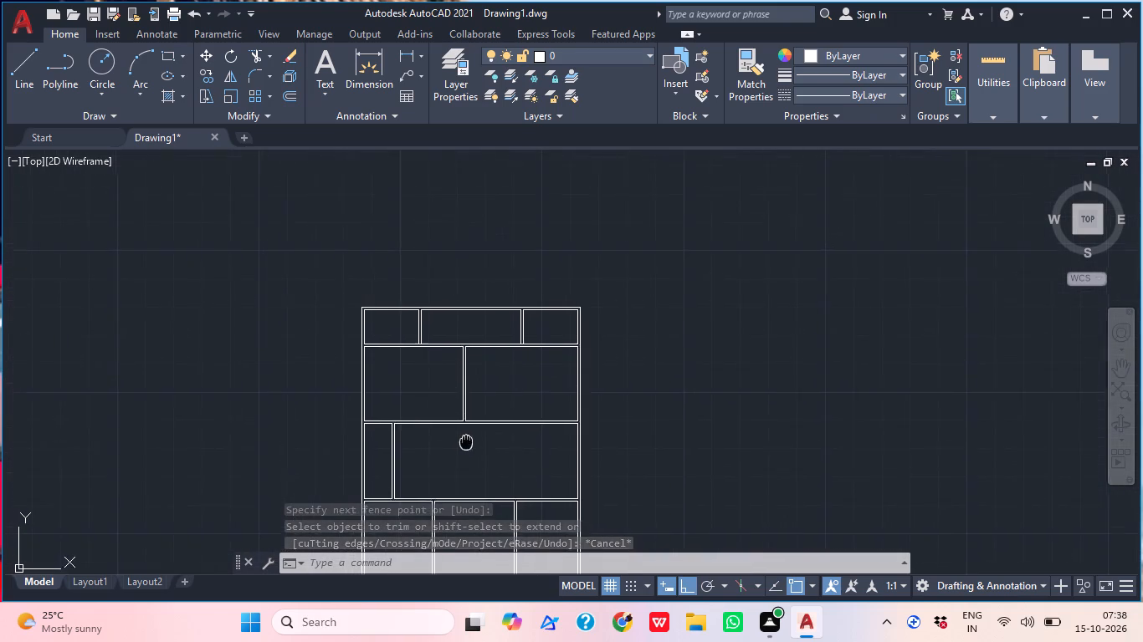
middle_drag(466, 441, 459, 437)
middle_drag(413, 417, 416, 305)
middle_drag(435, 410, 474, 344)
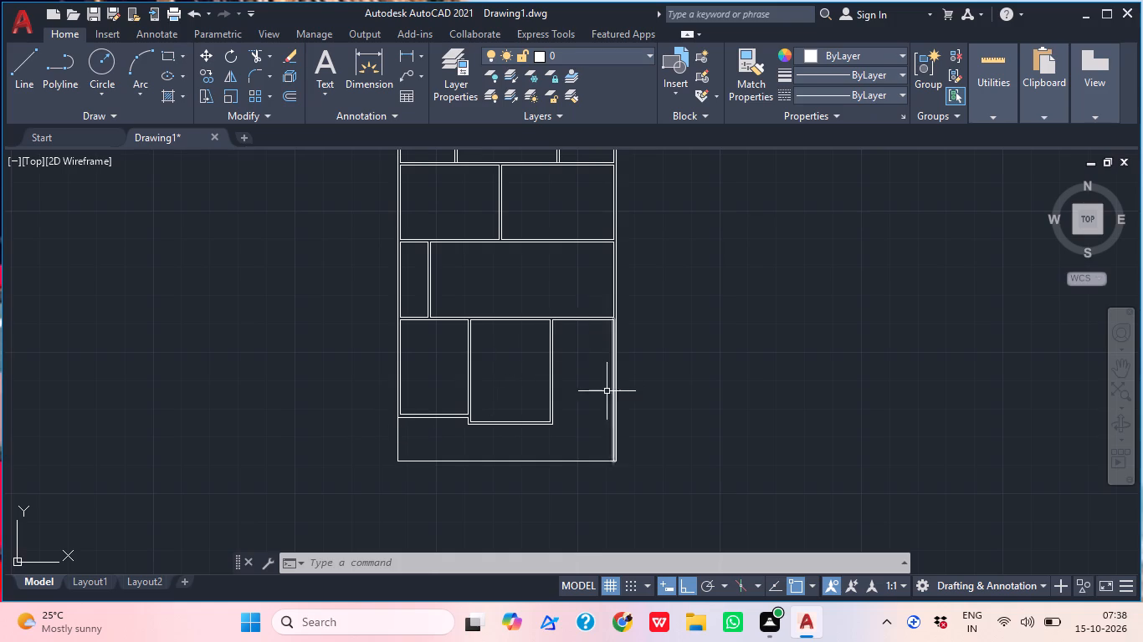
scroll(600, 389, up, 1)
middle_drag(467, 347, 473, 424)
middle_drag(325, 374, 359, 453)
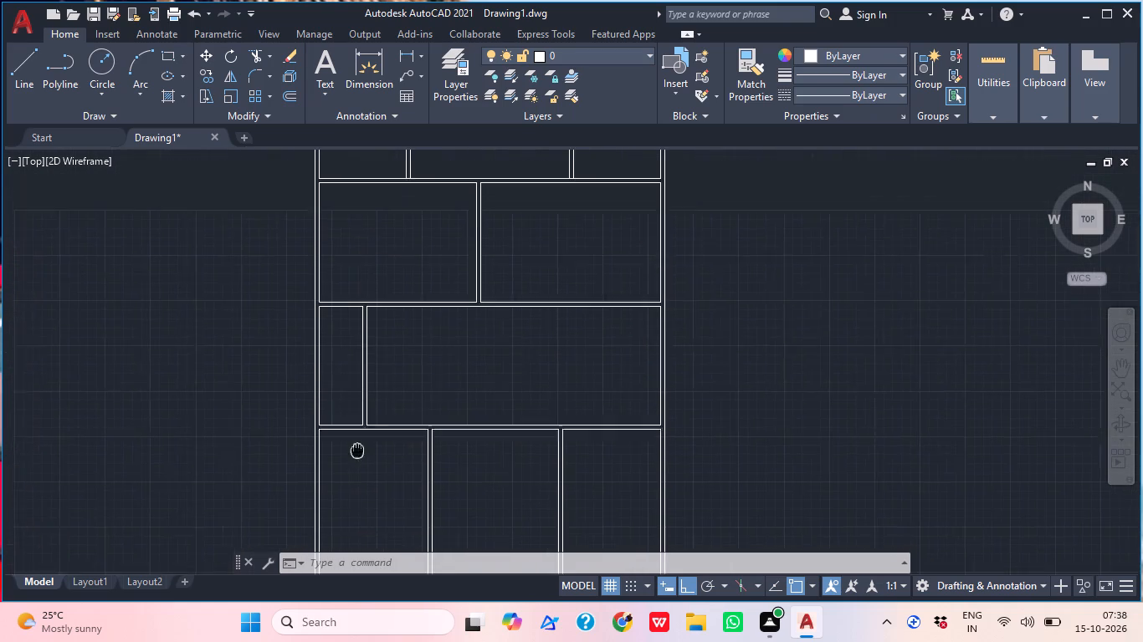
middle_drag(359, 453, 354, 456)
middle_drag(331, 381, 341, 448)
middle_drag(364, 339, 350, 389)
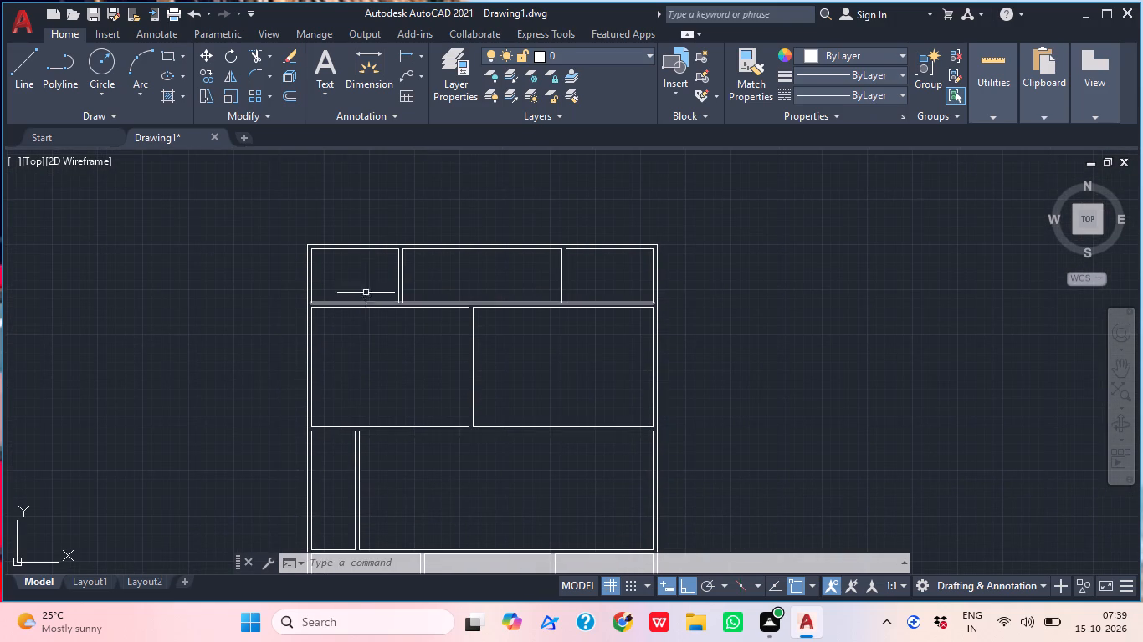
middle_drag(542, 349, 505, 324)
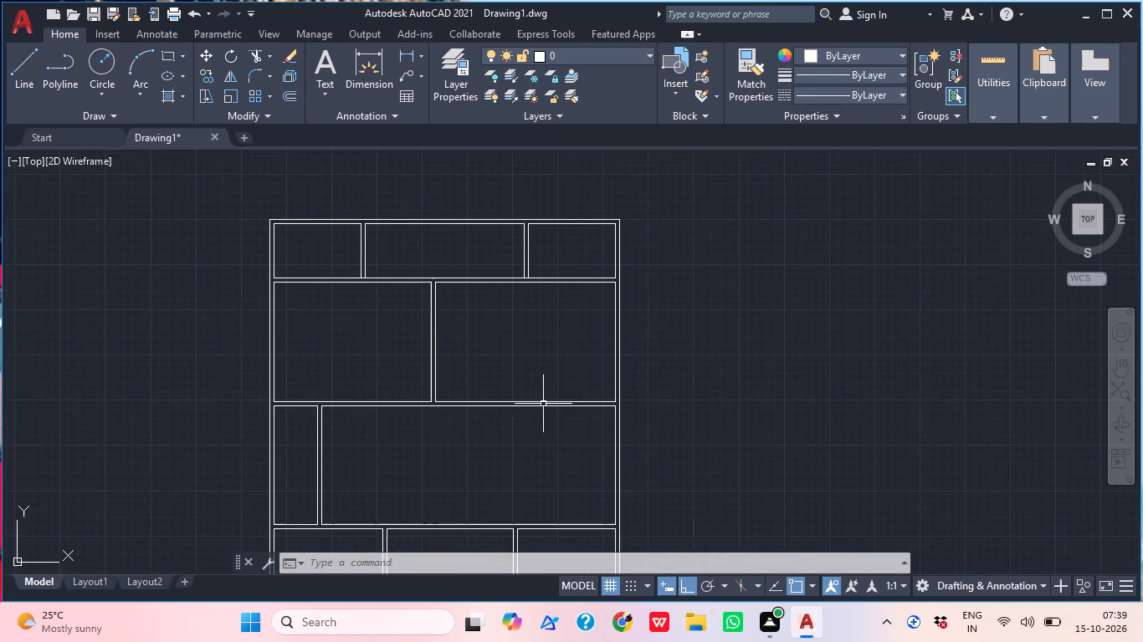
middle_drag(549, 425, 527, 319)
scroll(508, 340, down, 1)
middle_drag(521, 387, 508, 343)
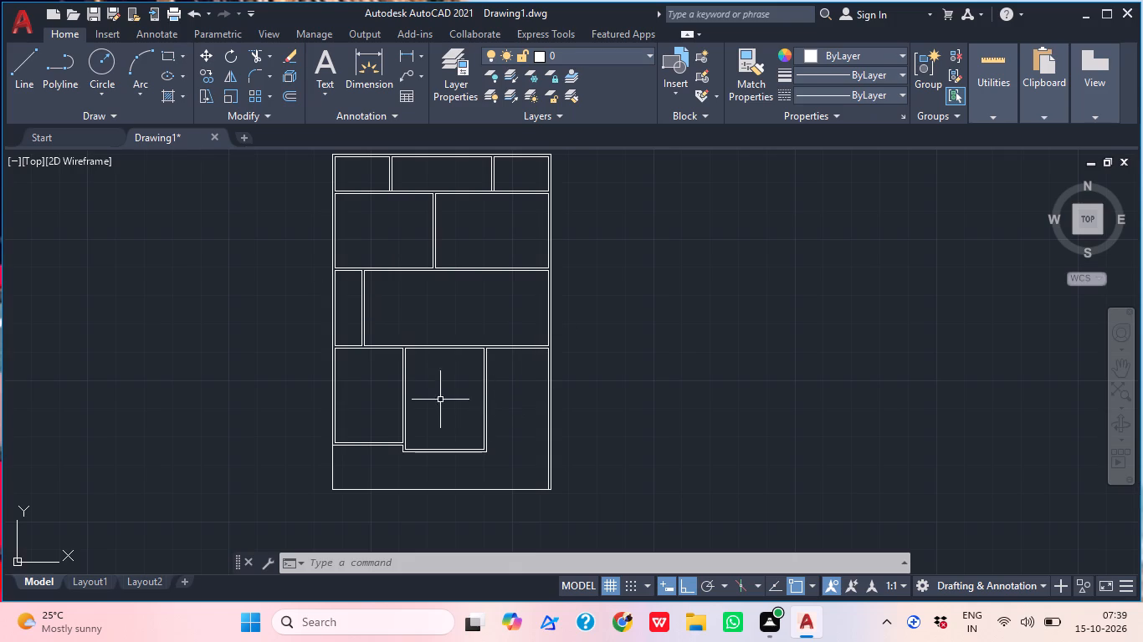
scroll(410, 380, up, 1)
middle_drag(438, 372, 449, 459)
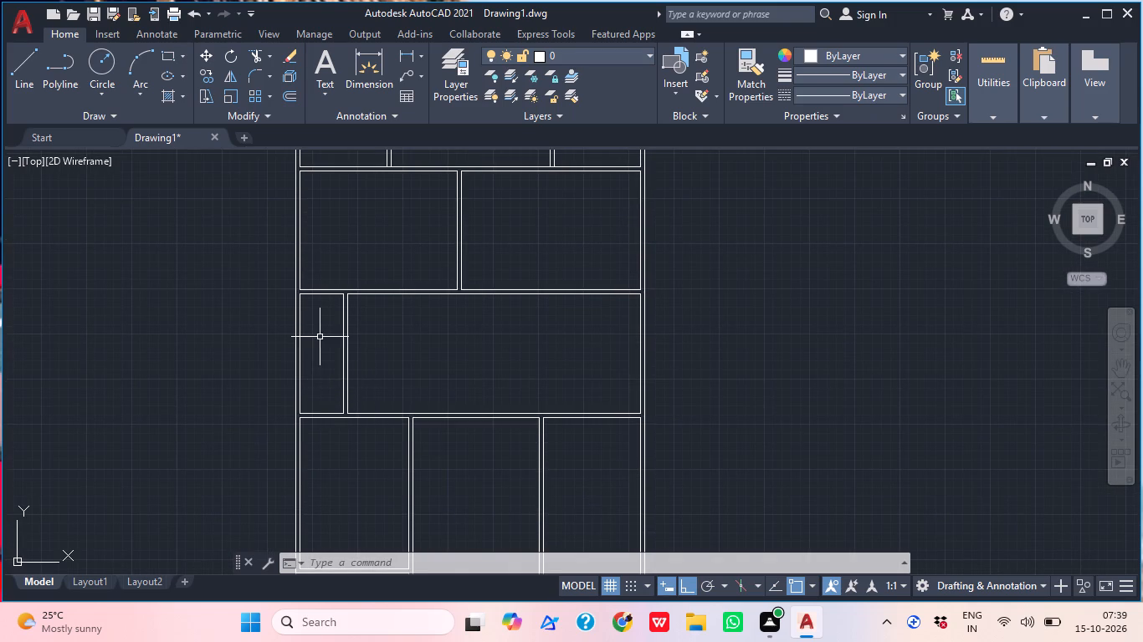
middle_drag(361, 406, 362, 502)
middle_drag(547, 352, 505, 279)
middle_drag(533, 379, 510, 369)
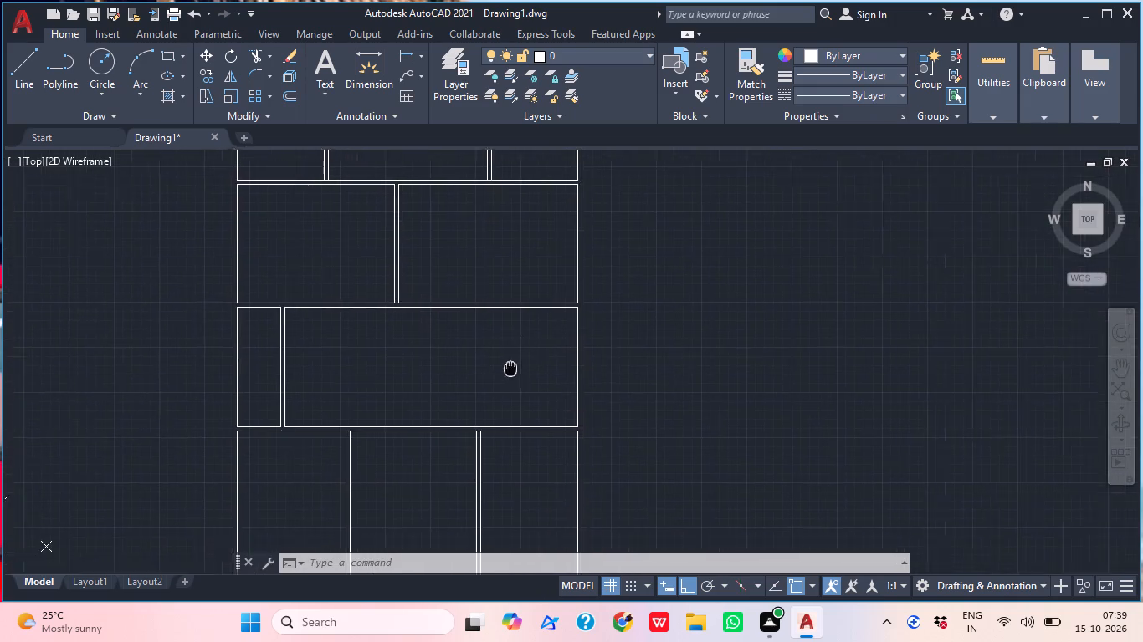
middle_drag(510, 369, 500, 288)
middle_drag(515, 414, 516, 365)
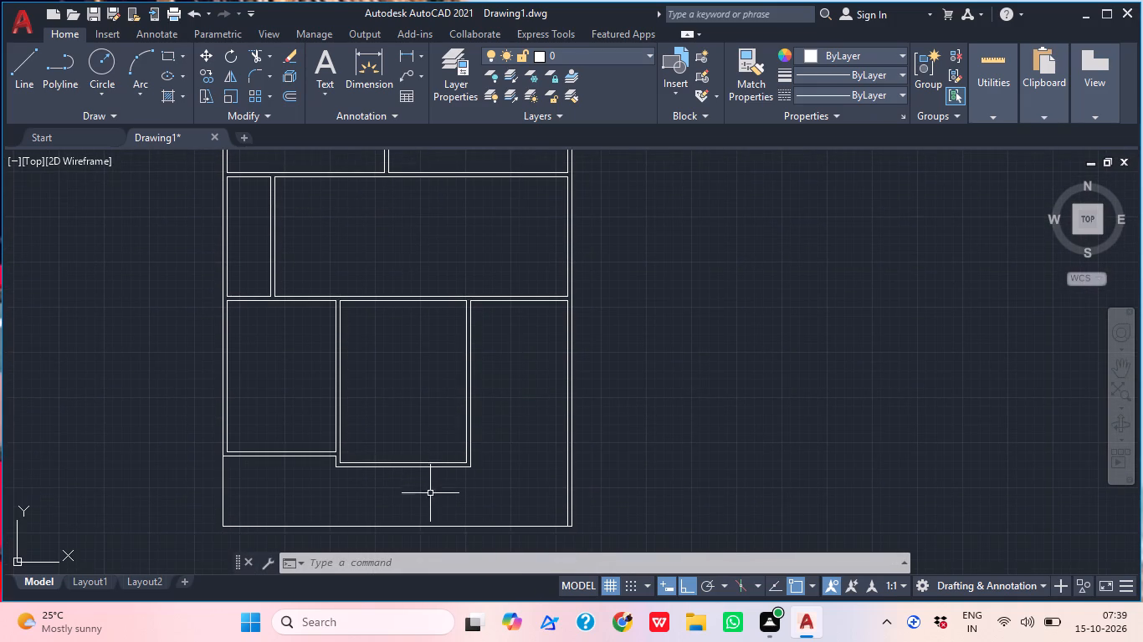
middle_drag(431, 509, 446, 460)
middle_drag(506, 424, 520, 497)
middle_drag(428, 503, 431, 489)
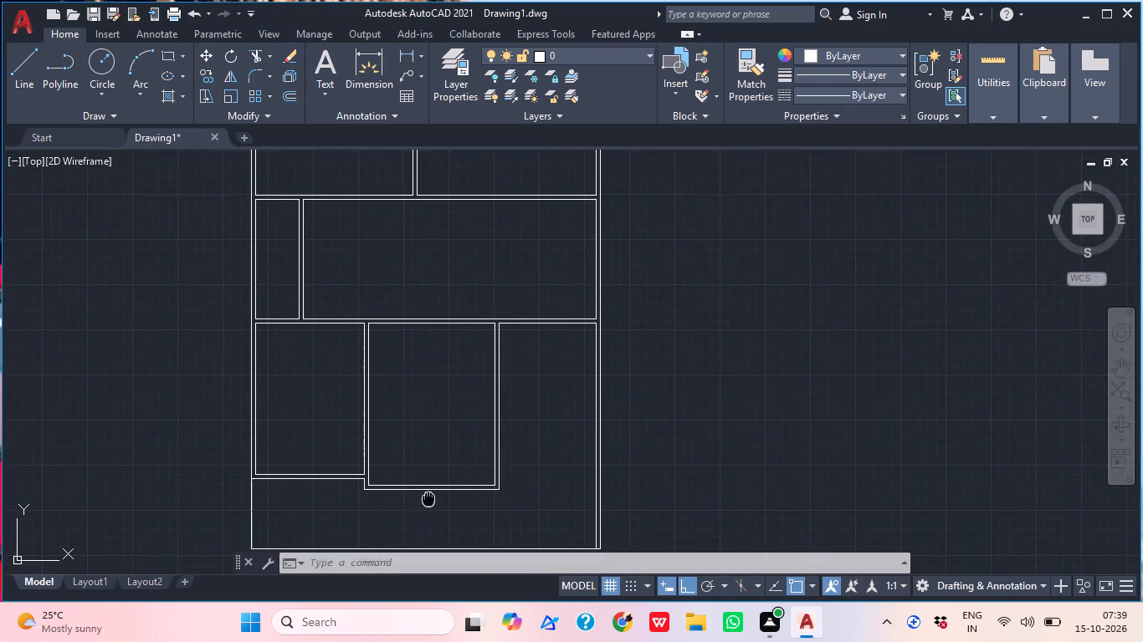
middle_drag(431, 489, 484, 398)
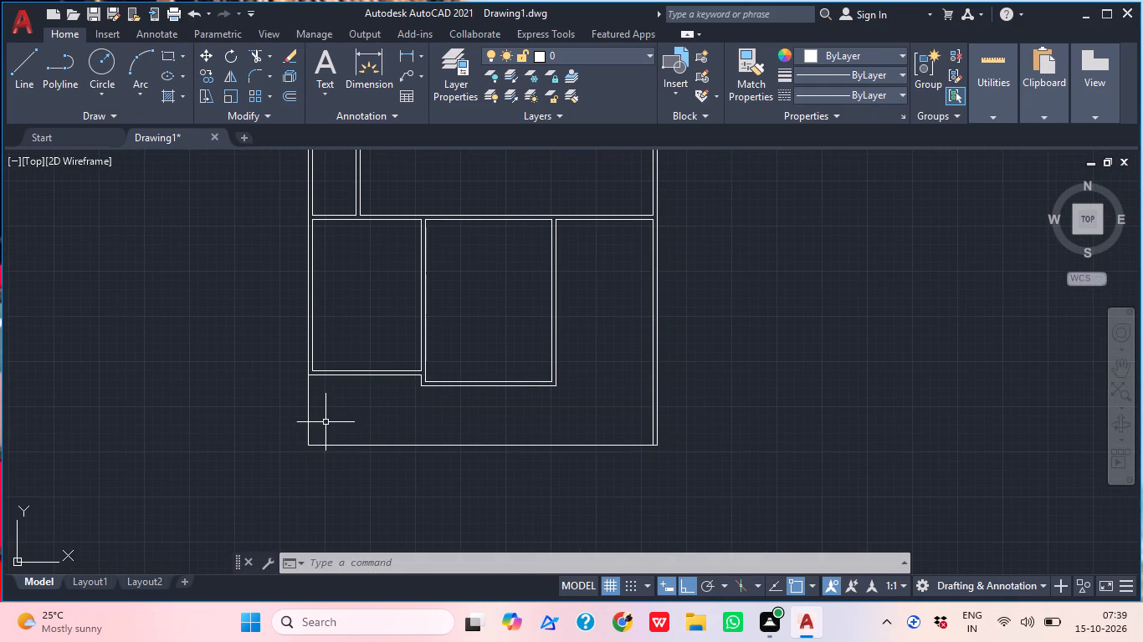
middle_drag(557, 364, 412, 406)
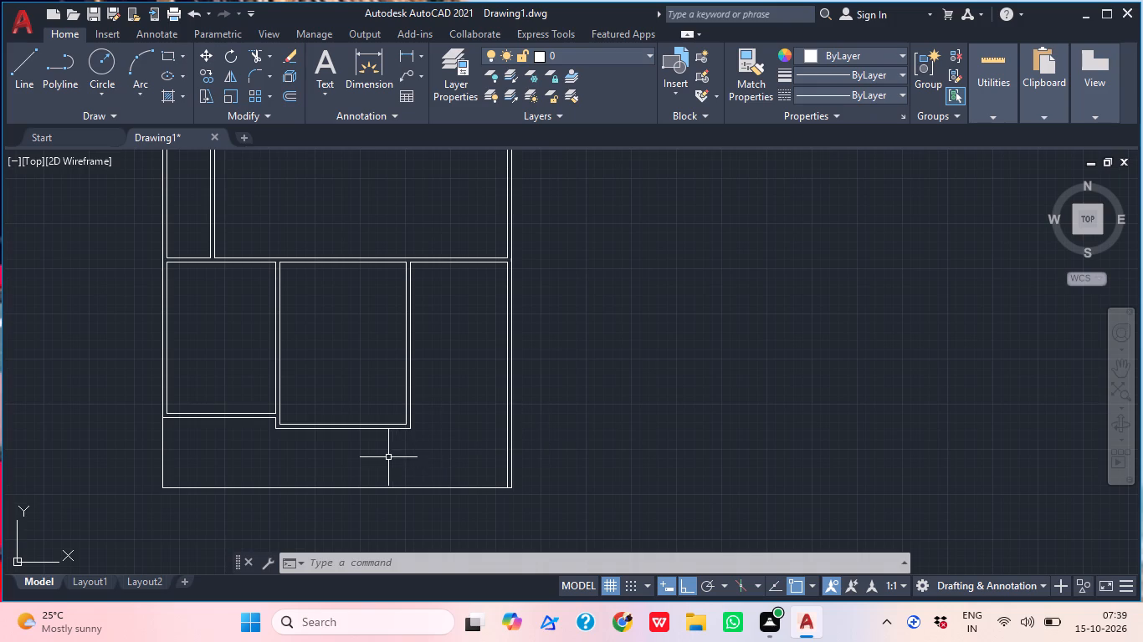
scroll(508, 424, up, 1)
middle_drag(508, 424, 432, 374)
middle_drag(300, 415, 555, 436)
middle_drag(478, 399, 408, 415)
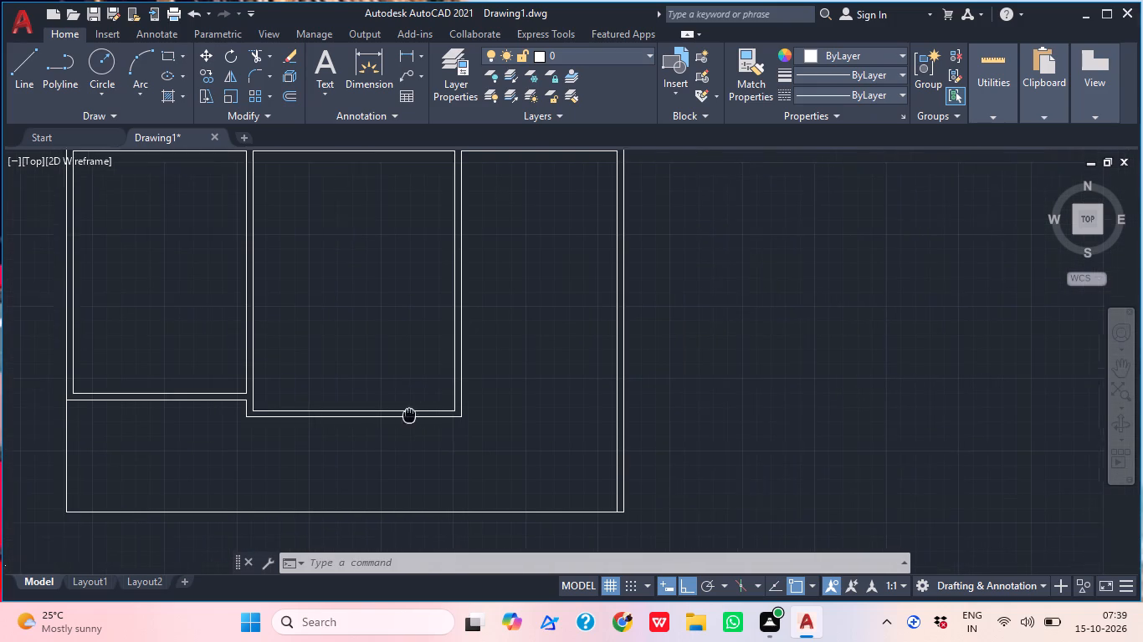
middle_drag(408, 415, 411, 418)
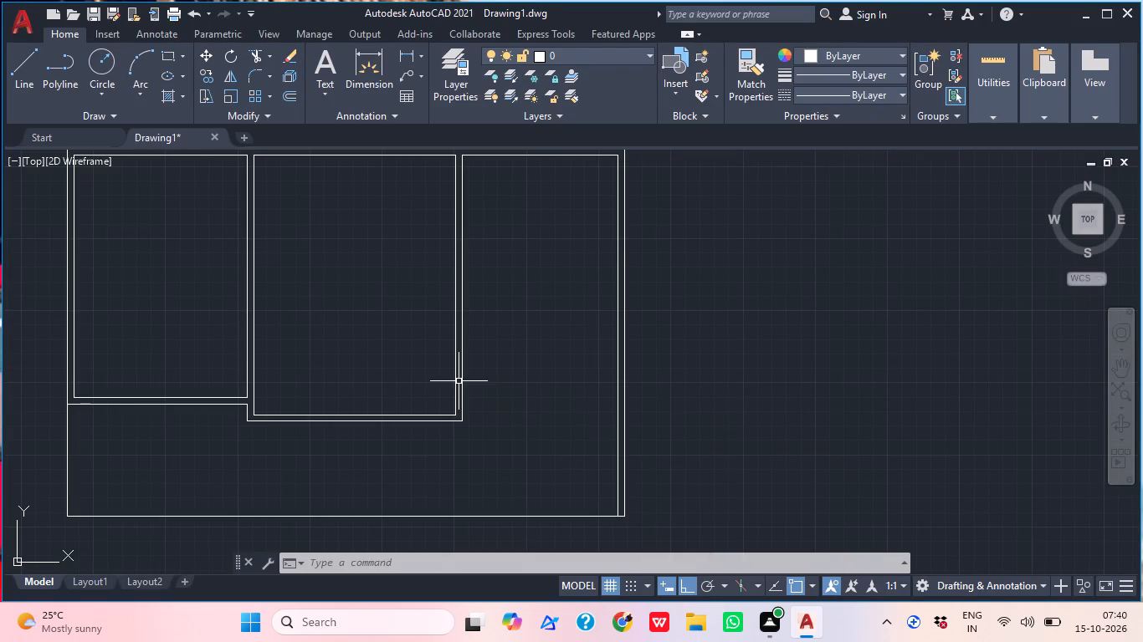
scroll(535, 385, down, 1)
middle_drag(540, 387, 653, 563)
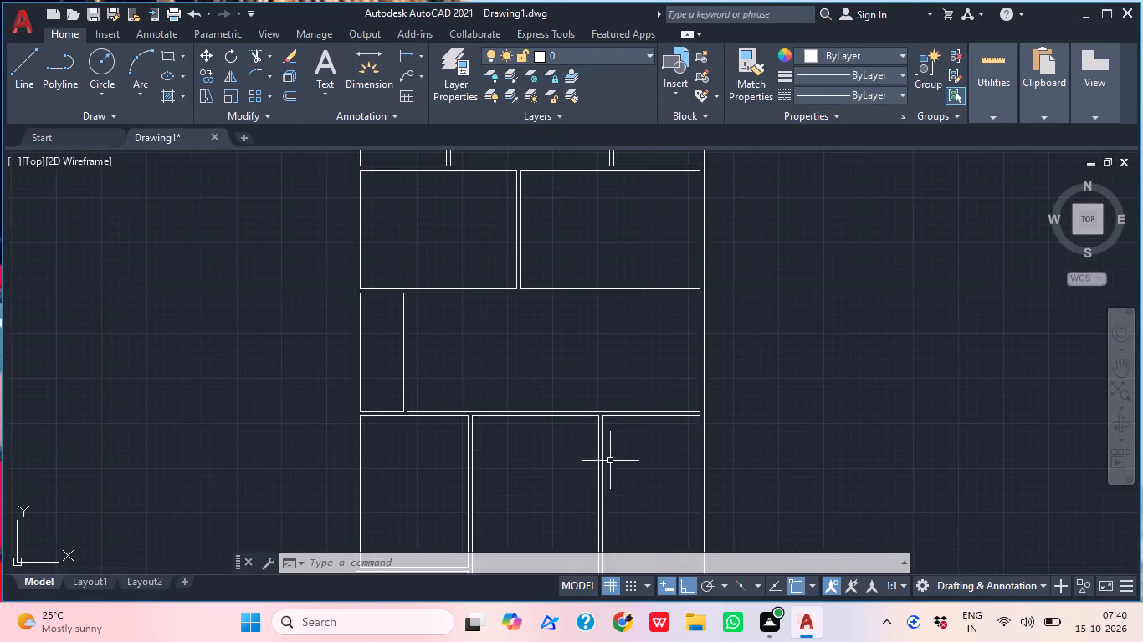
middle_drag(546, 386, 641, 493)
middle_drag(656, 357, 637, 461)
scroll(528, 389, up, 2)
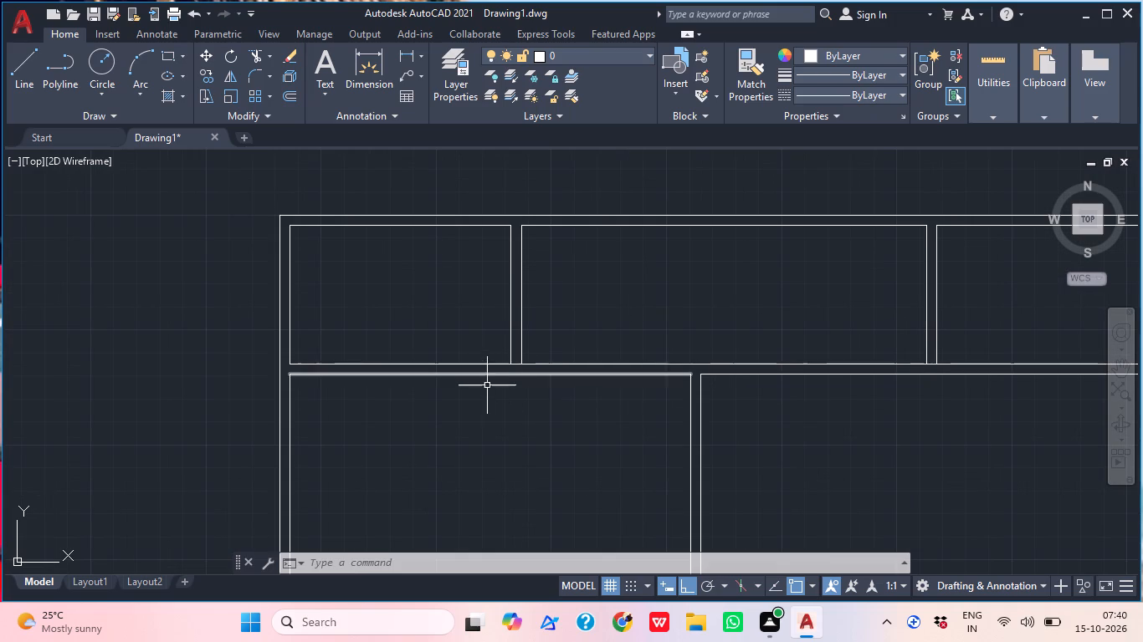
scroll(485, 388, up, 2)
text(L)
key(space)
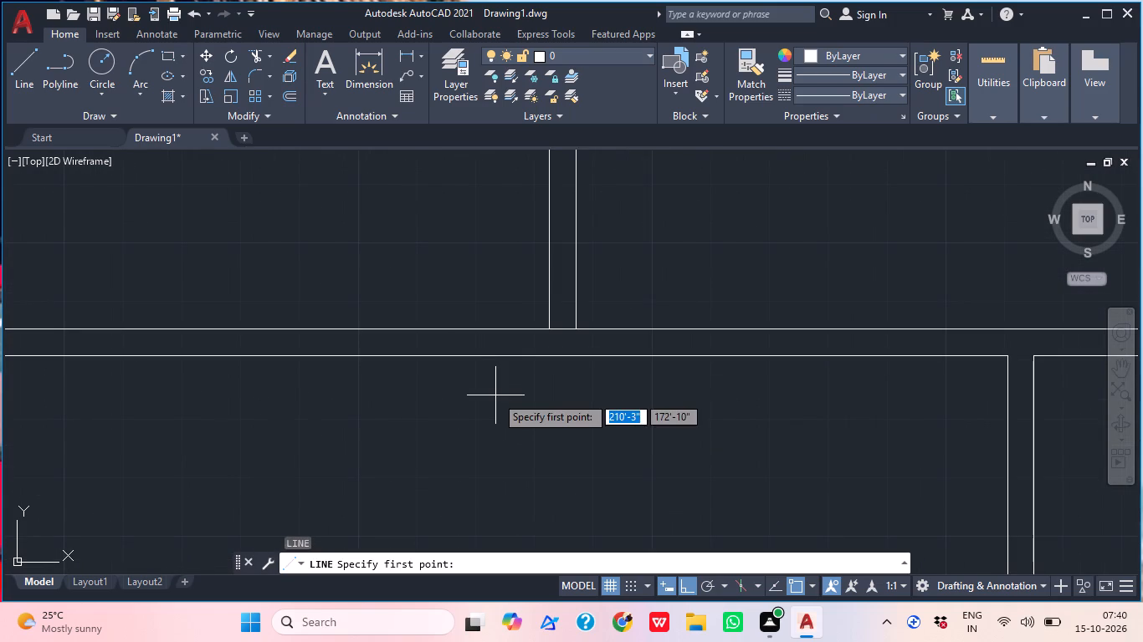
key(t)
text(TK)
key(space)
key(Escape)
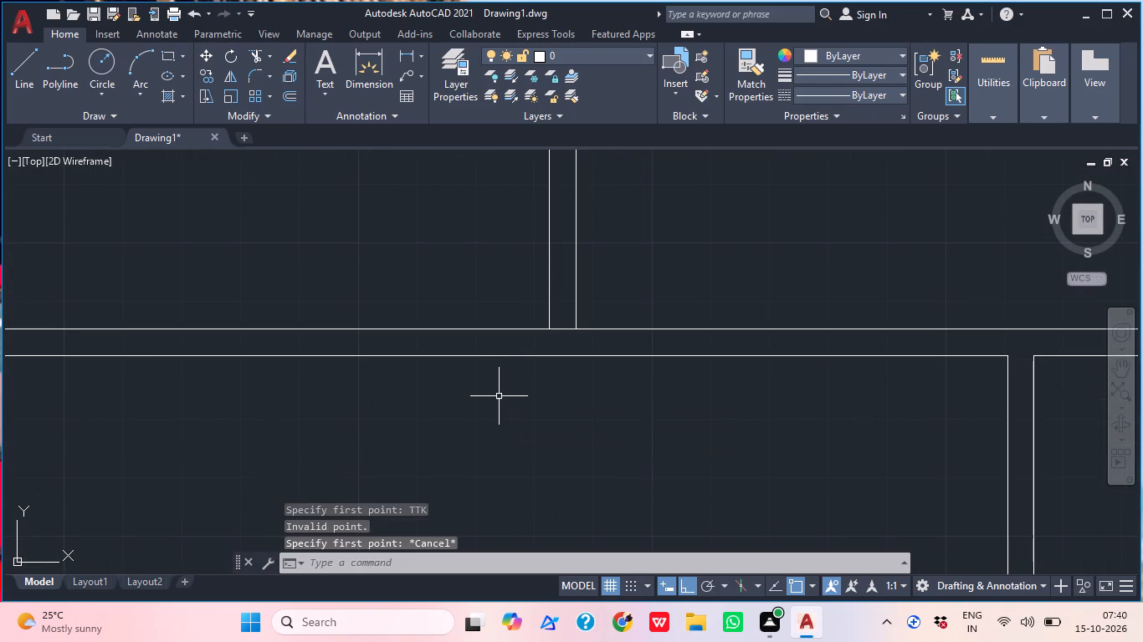
Draw a door jamb line across the wall below the top-left room, tracked 6" left of the room's right partition.
key(l)
key(space)
key(y)
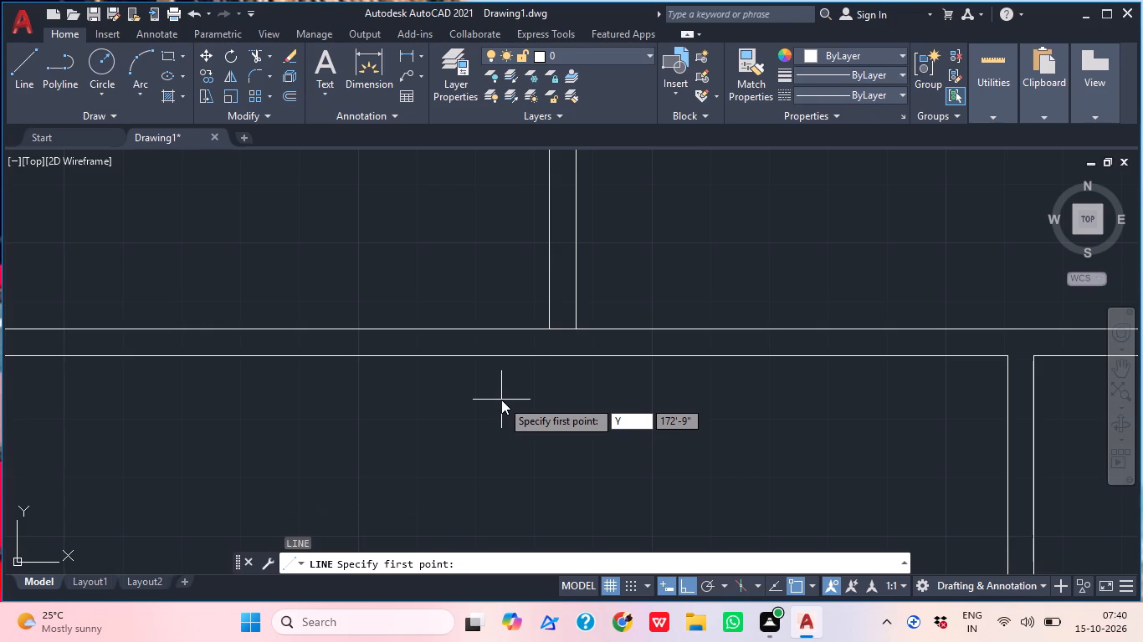
key(BackSpace)
text(TK)
key(space)
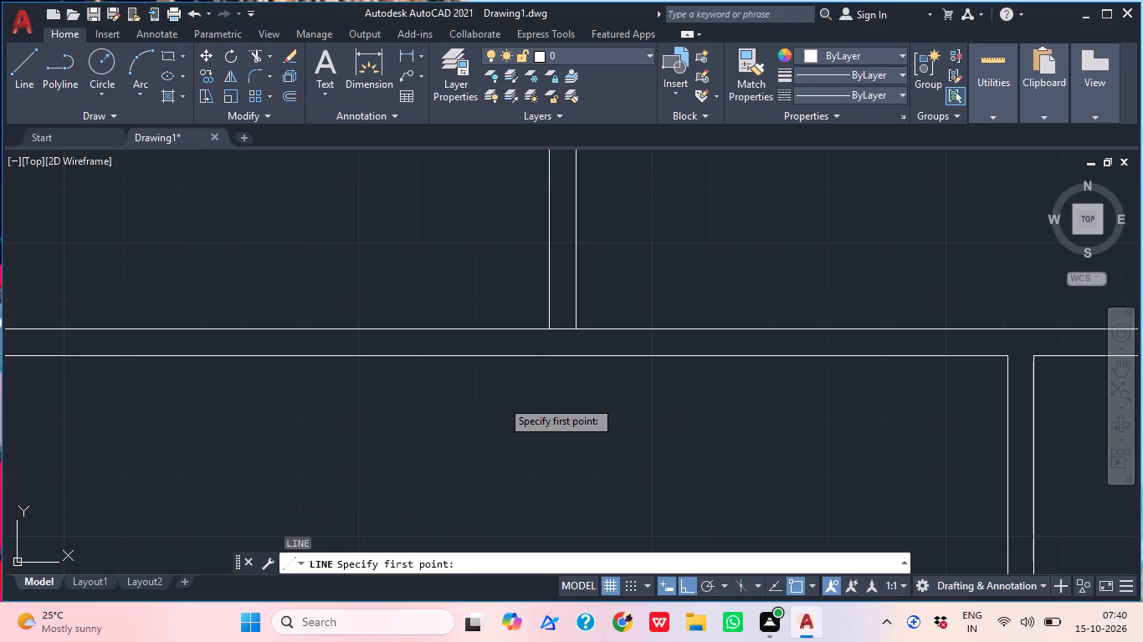
click(549, 327)
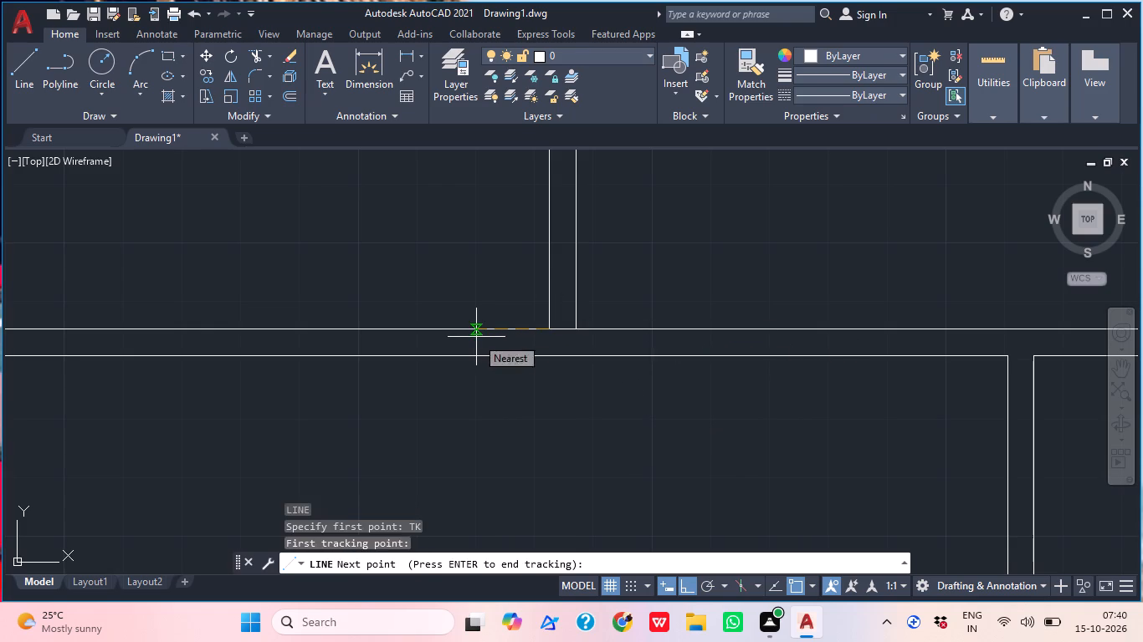
key(6)
key(shift+quotedbl)
key(Return)
key(Return)
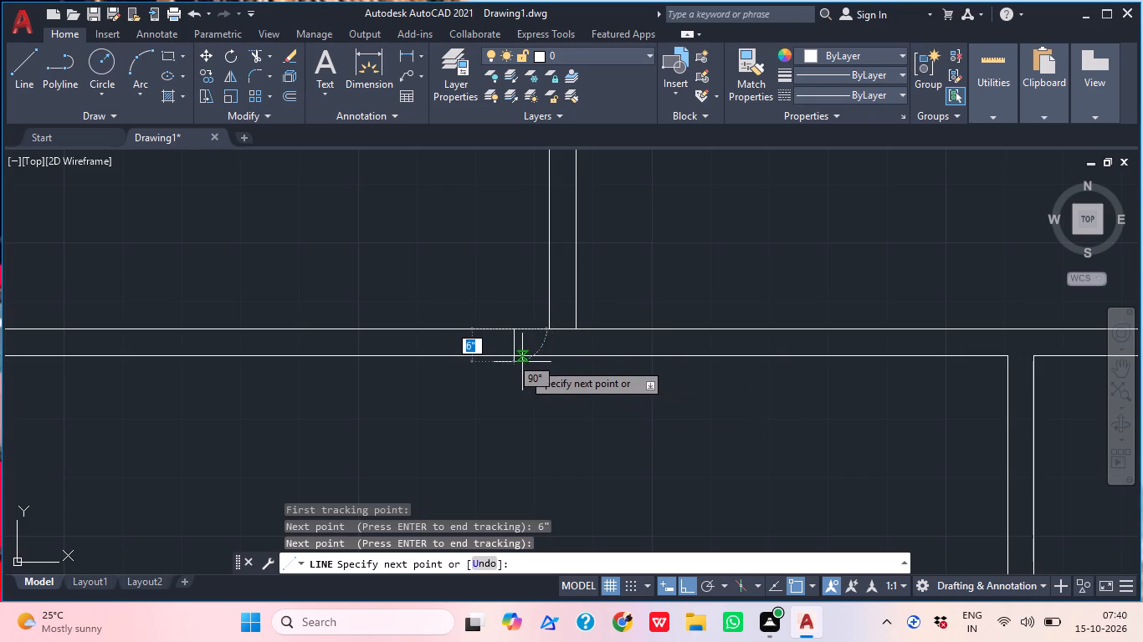
click(512, 355)
key(Escape)
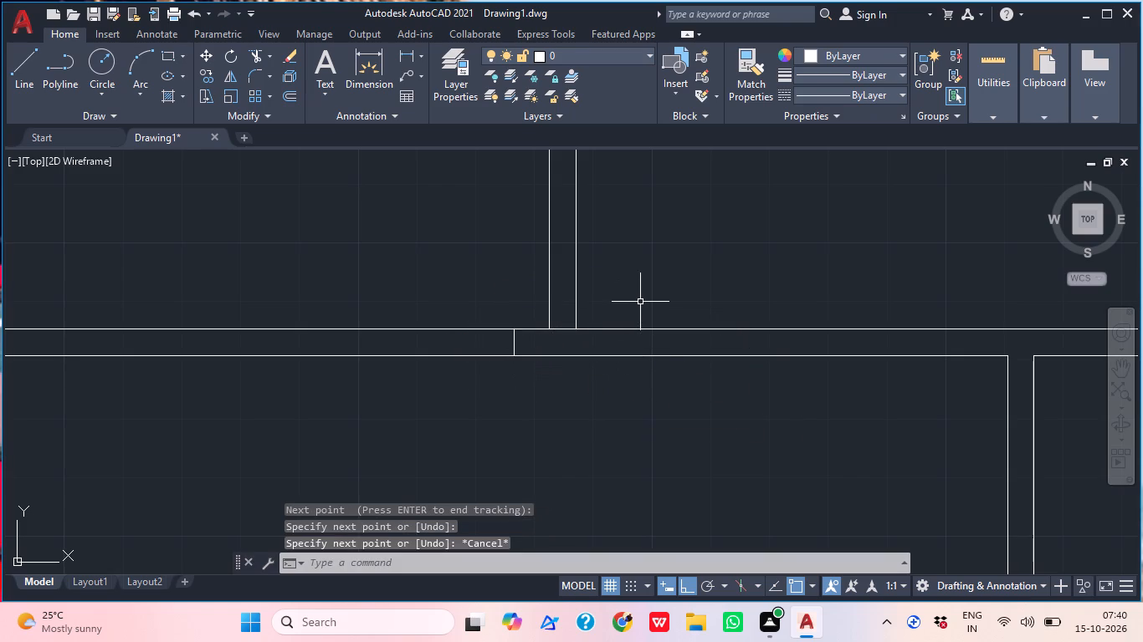
Offset the jamb line 2'6" to the left along the wall for the other side of the door opening.
text(O)
key(space)
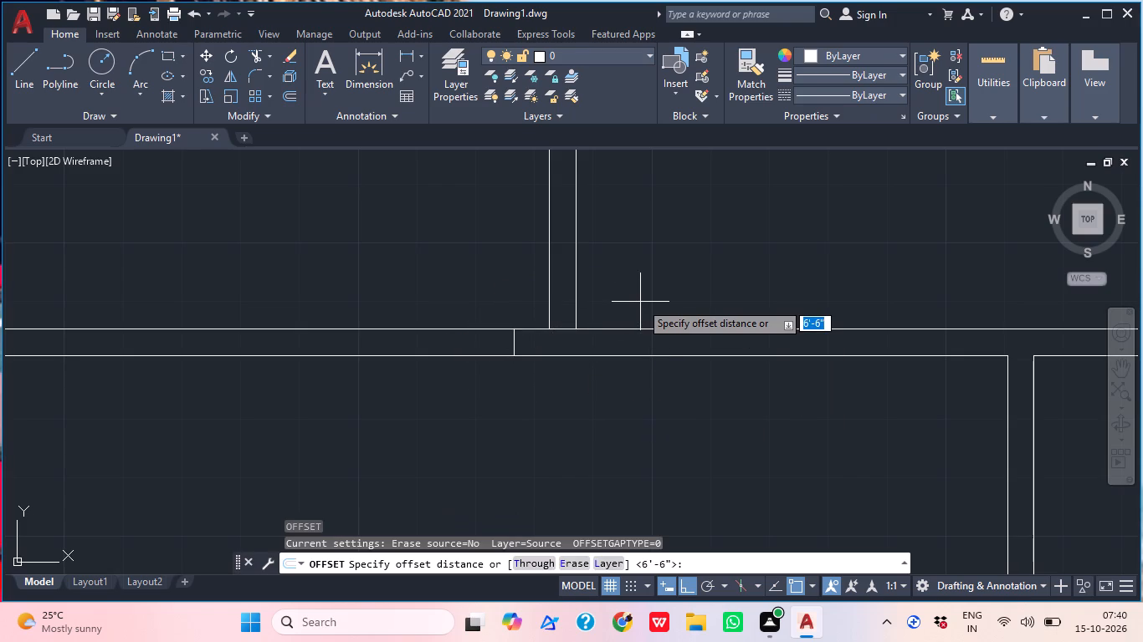
text(2')
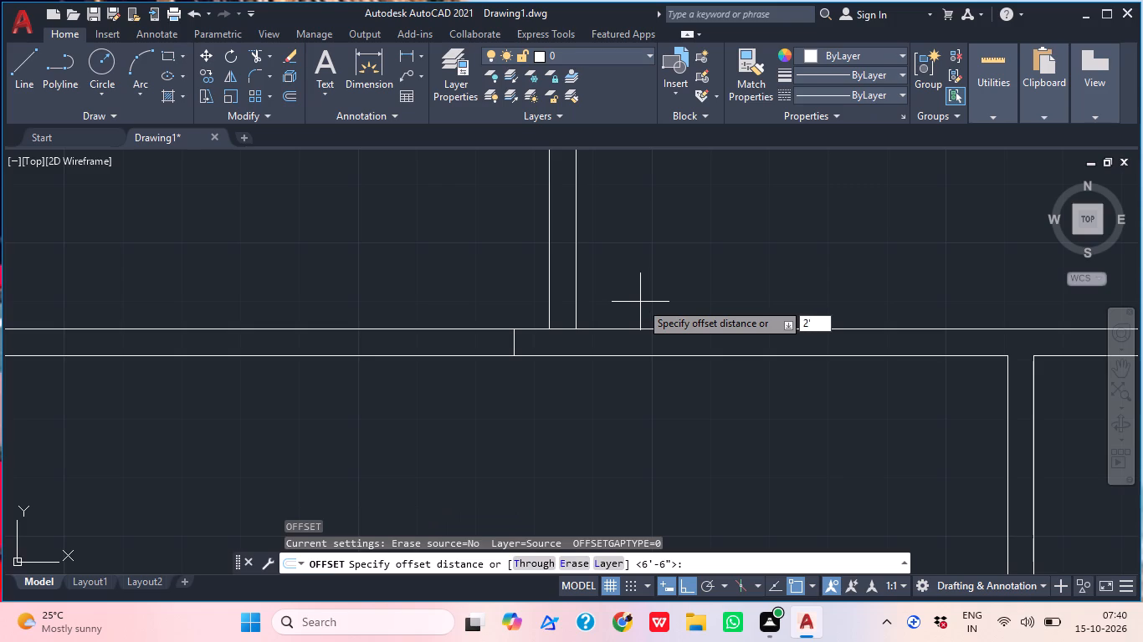
text(6")
key(Return)
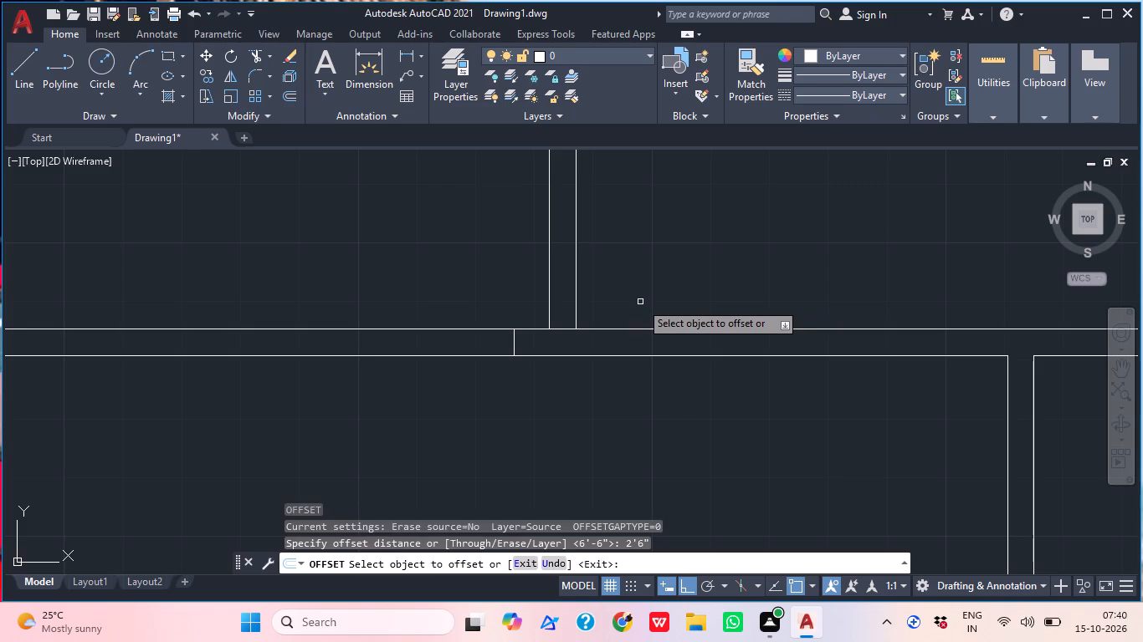
click(514, 343)
click(377, 354)
middle_drag(448, 377, 566, 390)
key(Escape)
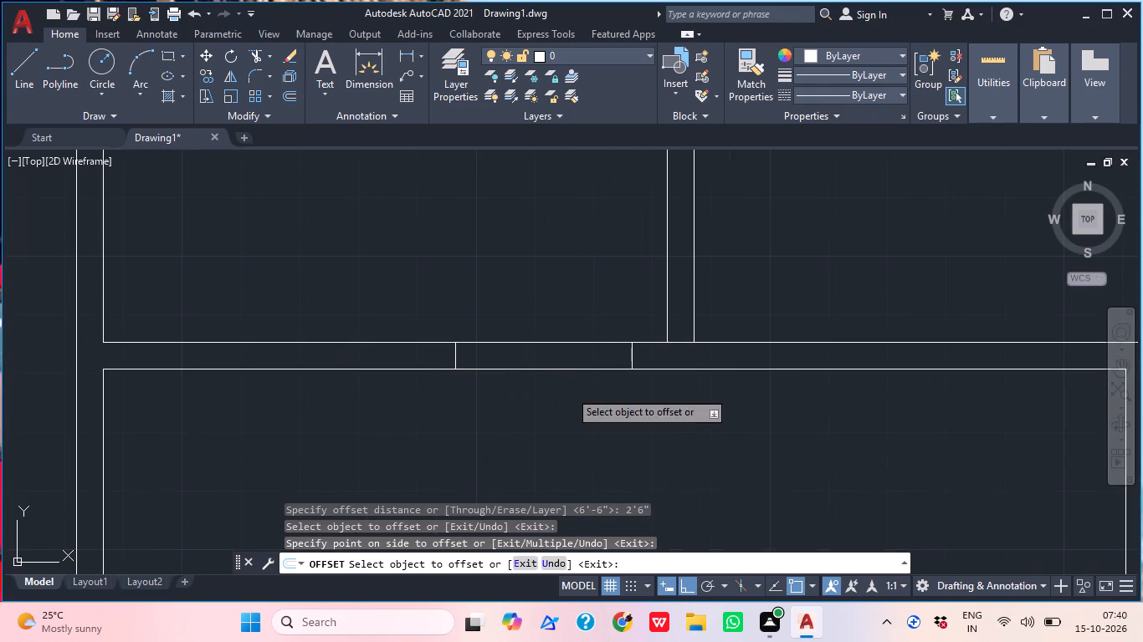
Trim both wall lines between the two jambs to open the top-left room's doorway.
key(t)
text(R)
key(space)
click(573, 397)
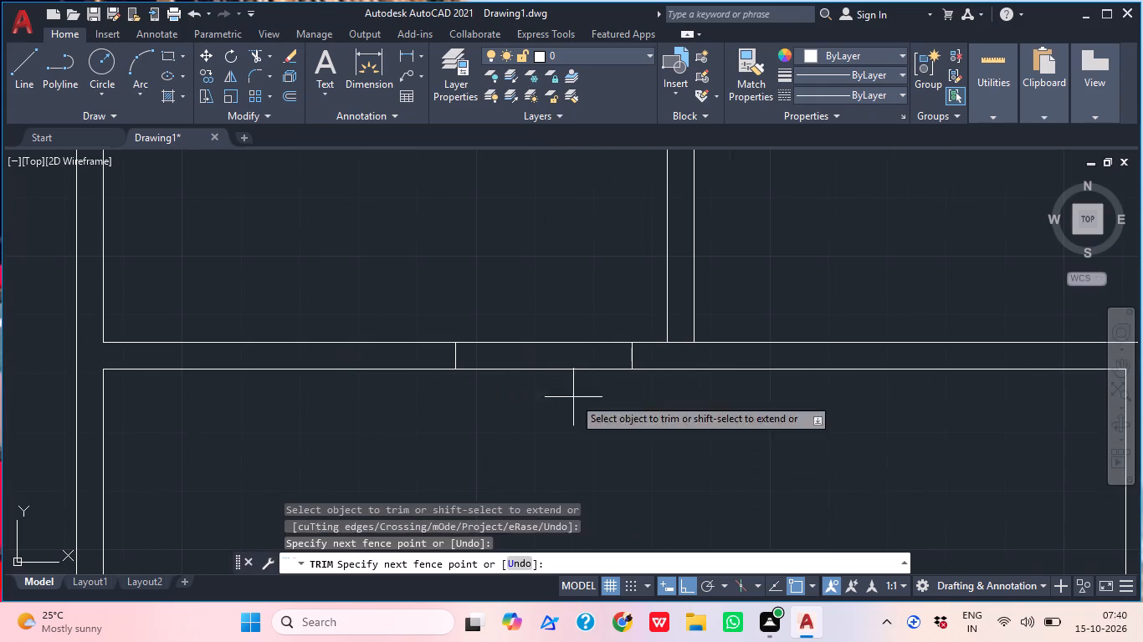
click(538, 332)
scroll(545, 334, down, 2)
middle_drag(648, 356, 571, 355)
key(Escape)
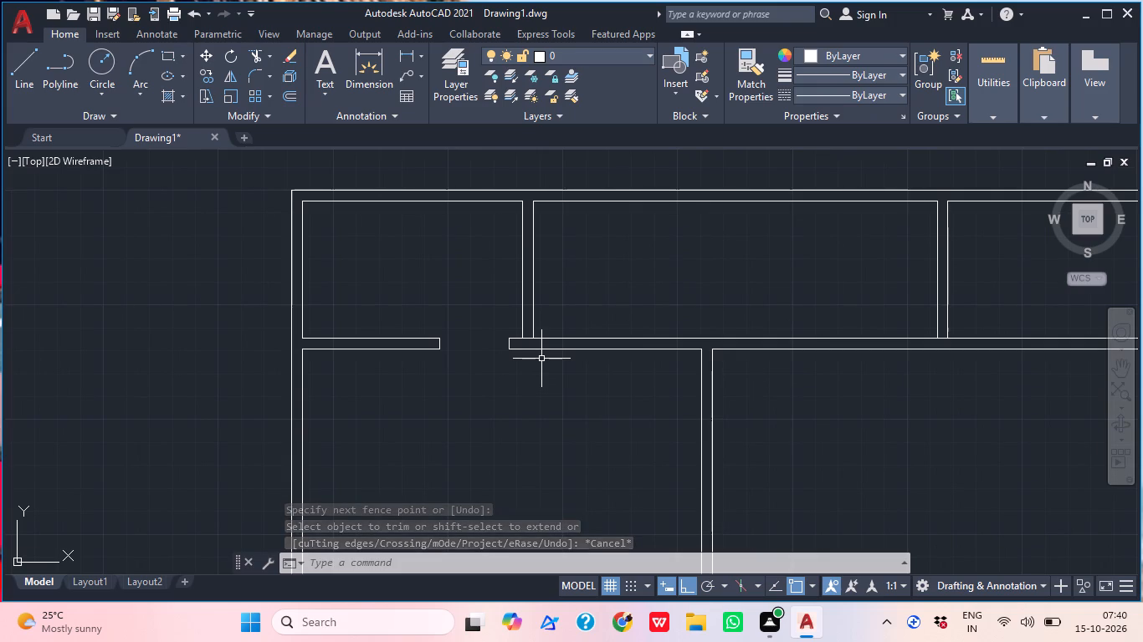
Draw a jamb line across the wall below the top middle room, tracked 6" right of the lower partition's right face.
middle_drag(762, 365, 623, 368)
text(L TK)
key(space)
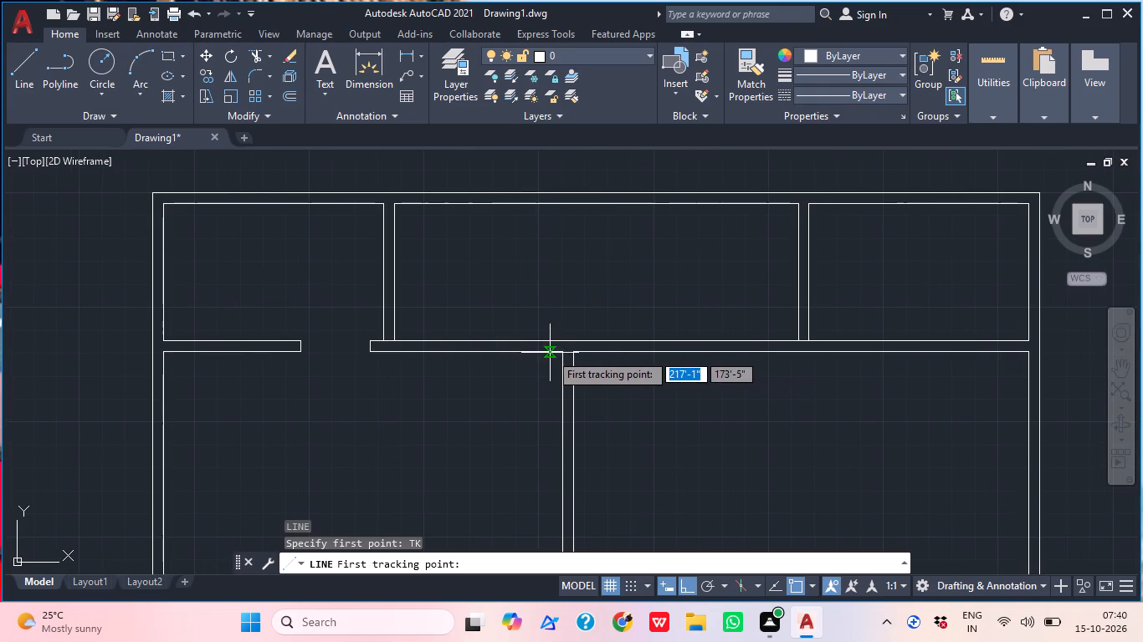
click(579, 349)
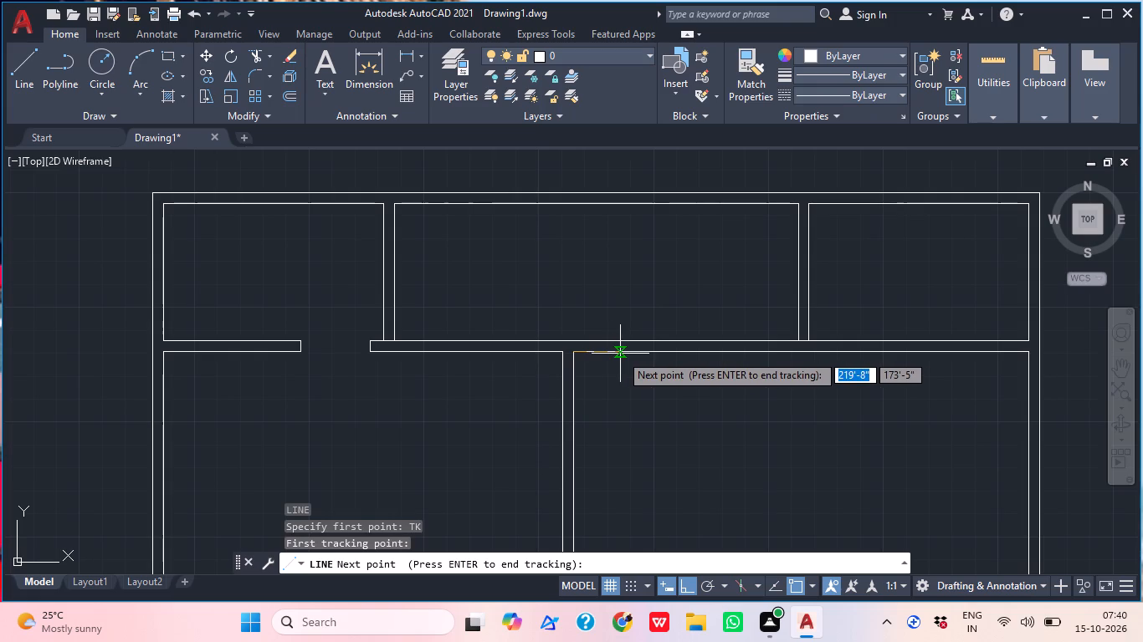
key(6)
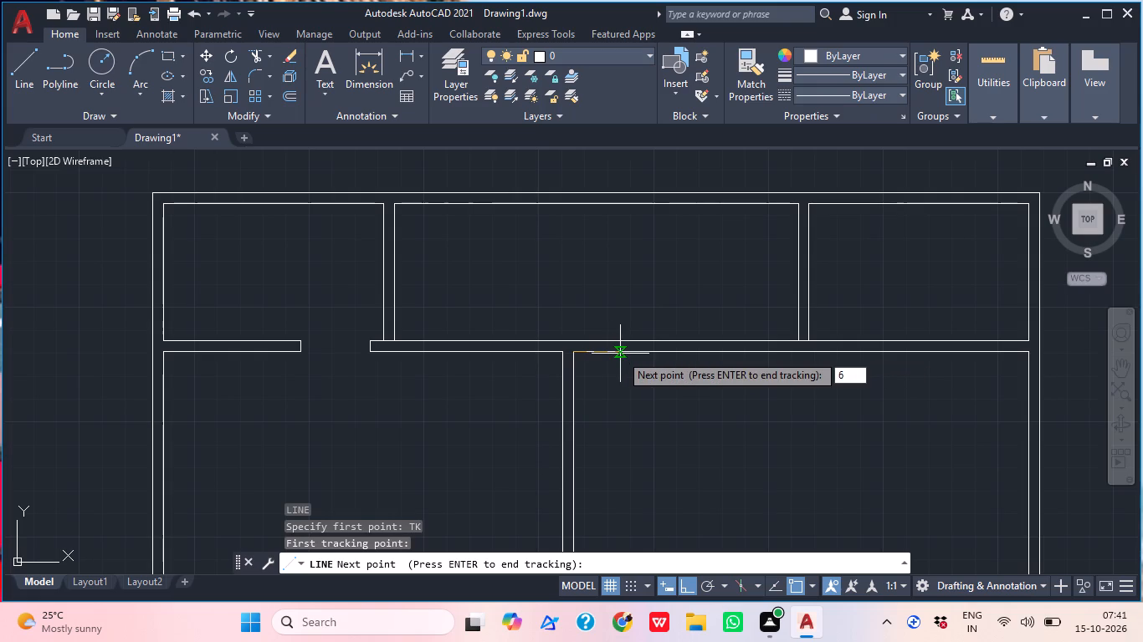
key(shift+quotedbl)
key(Return)
key(Return)
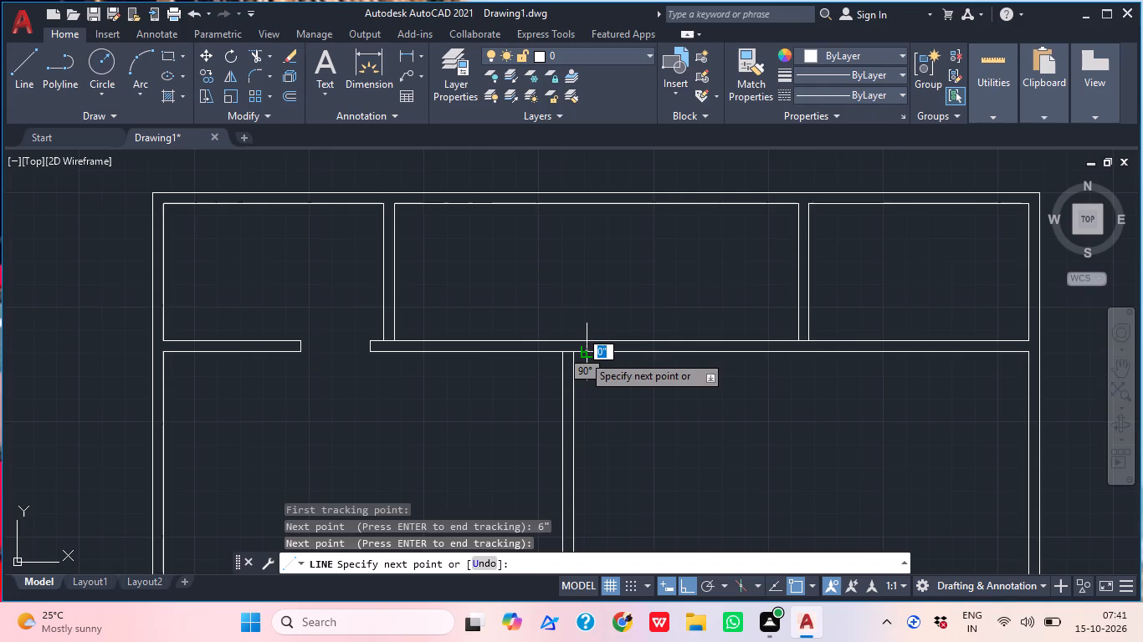
scroll(581, 354, up, 2)
click(597, 322)
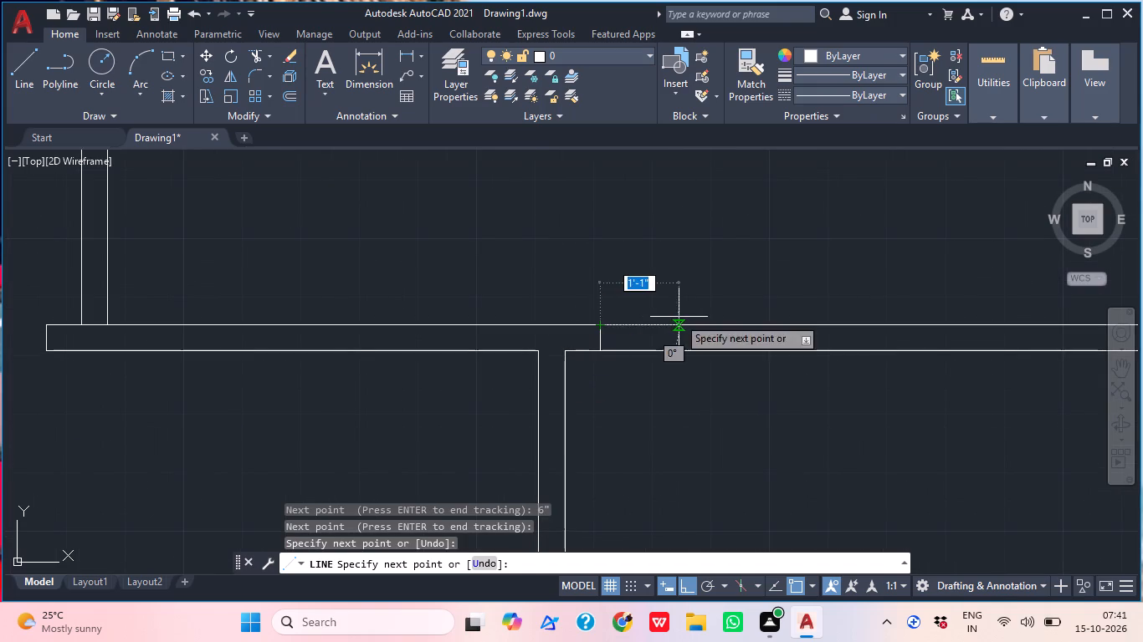
key(Escape)
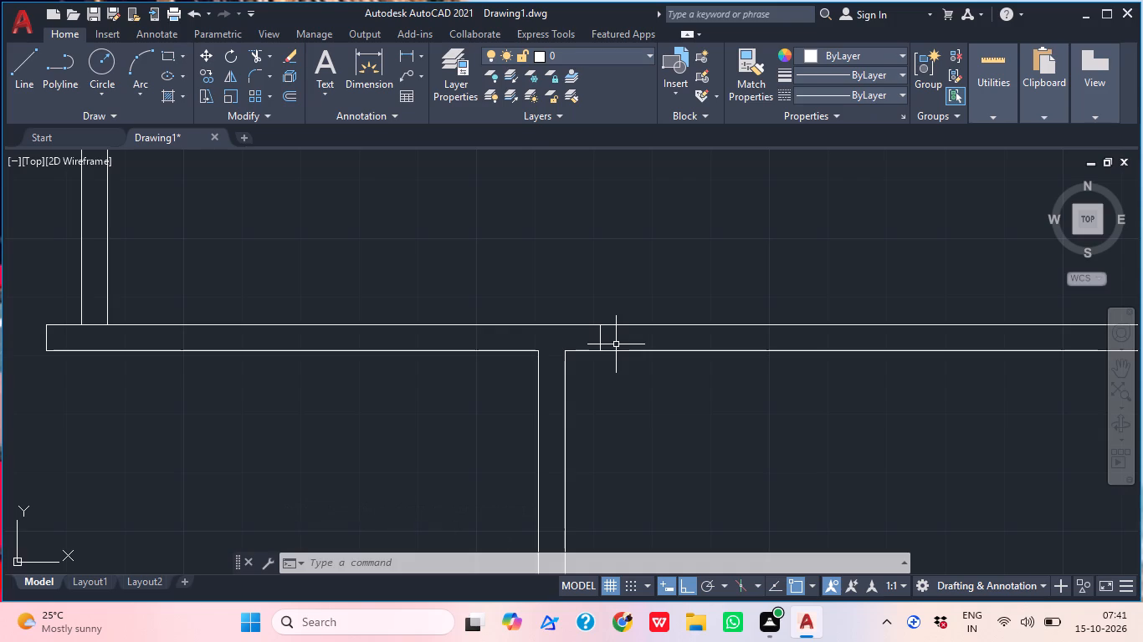
Offset the new jamb line 2'6" to the right along the wall below the top middle room.
text(O)
key(space)
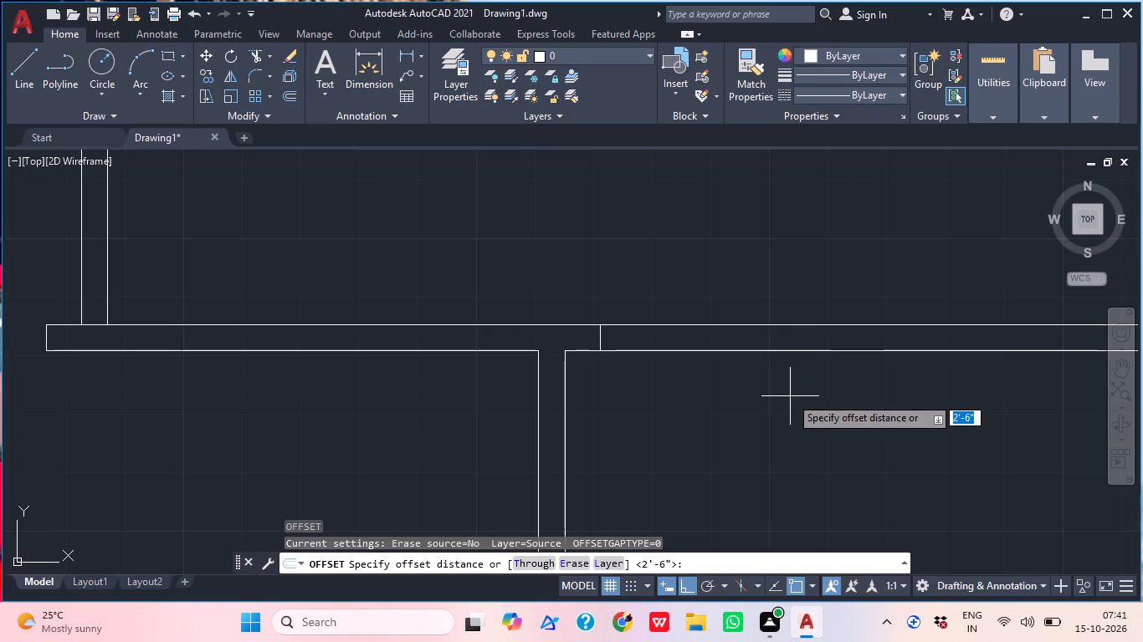
key(Return)
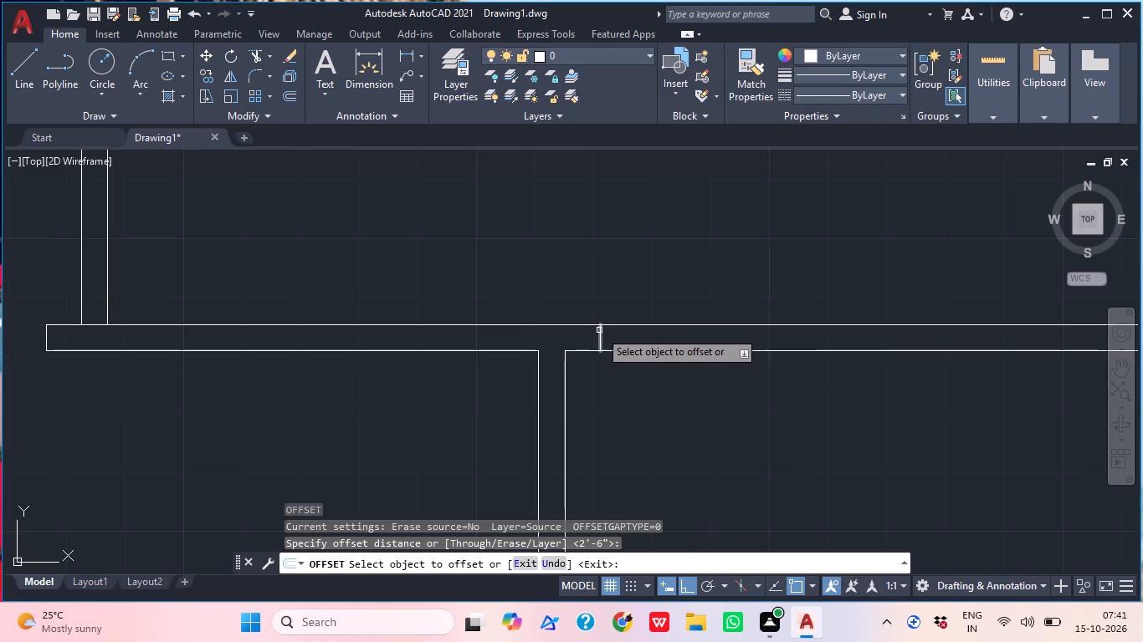
click(601, 332)
drag(679, 339, 689, 344)
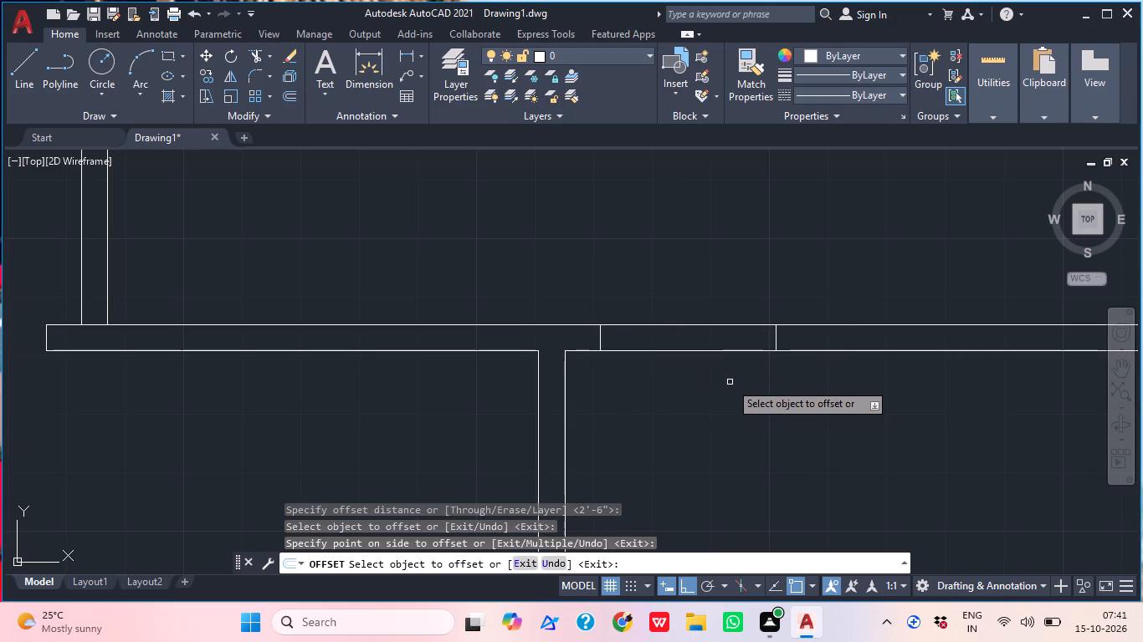
key(Escape)
Trim both wall lines between these two jambs to open the doorway beside the lower partition.
text(TR)
key(space)
click(674, 369)
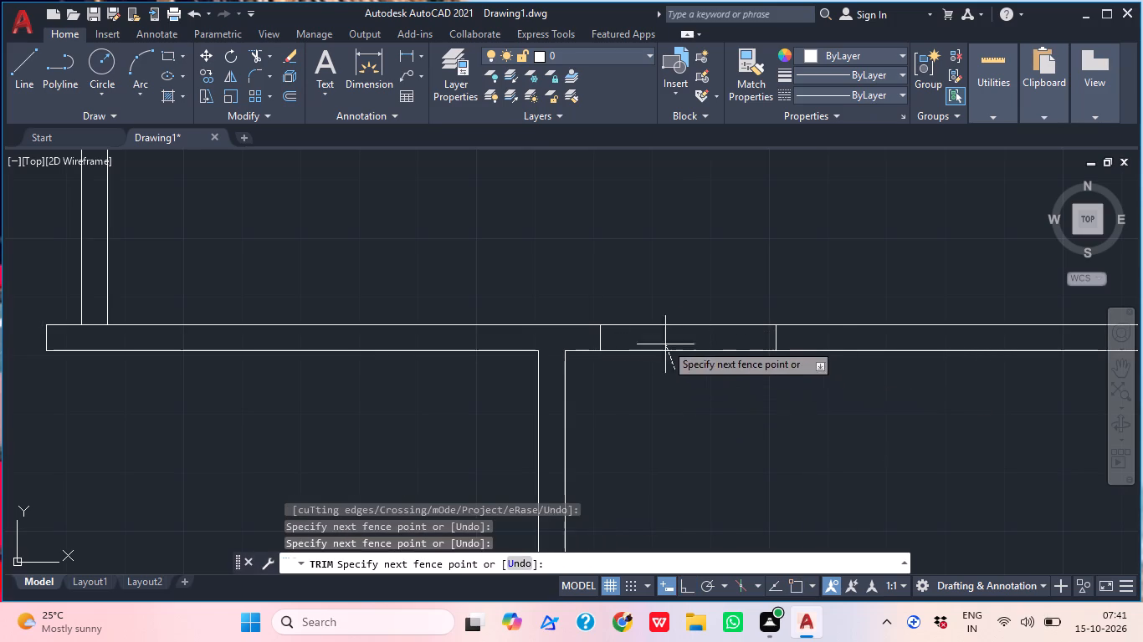
click(660, 305)
scroll(712, 415, down, 1)
middle_click(707, 413)
middle_drag(703, 410, 643, 420)
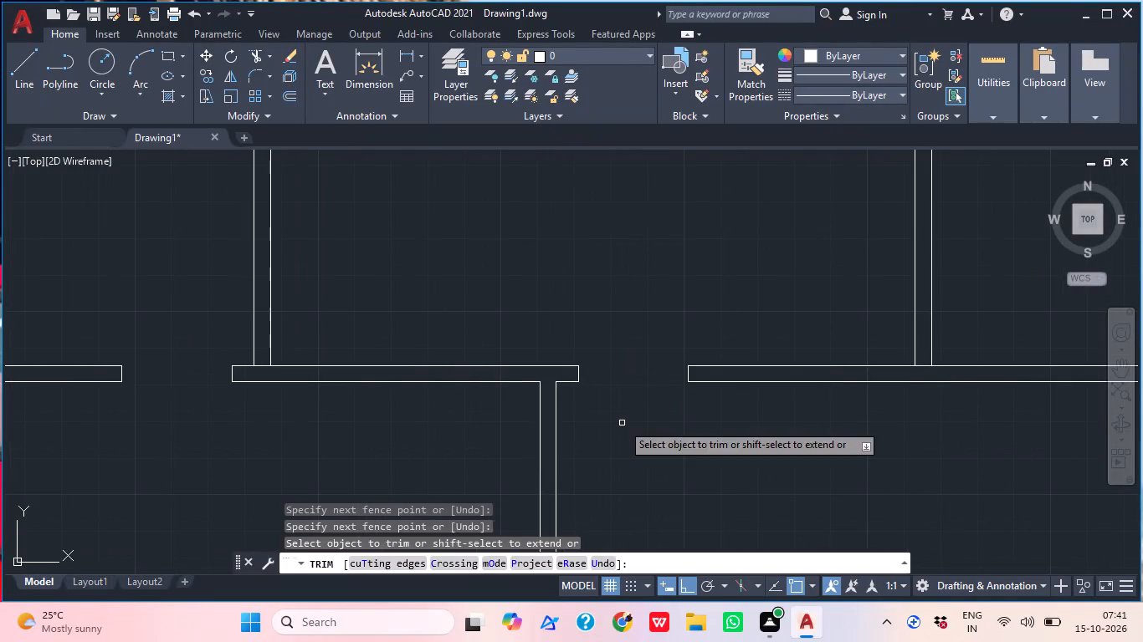
key(Escape)
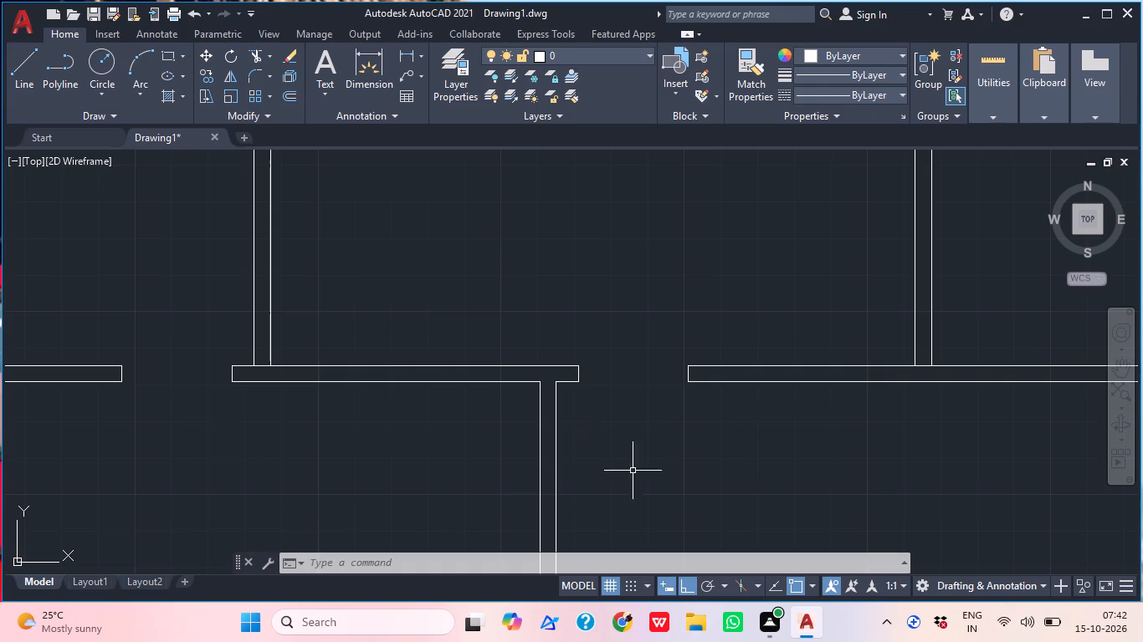
Trim the wall line segment between the two faces of the top-right room's left partition where it meets the horizontal wall.
scroll(661, 446, down, 2)
middle_drag(657, 443, 464, 434)
scroll(629, 407, up, 2)
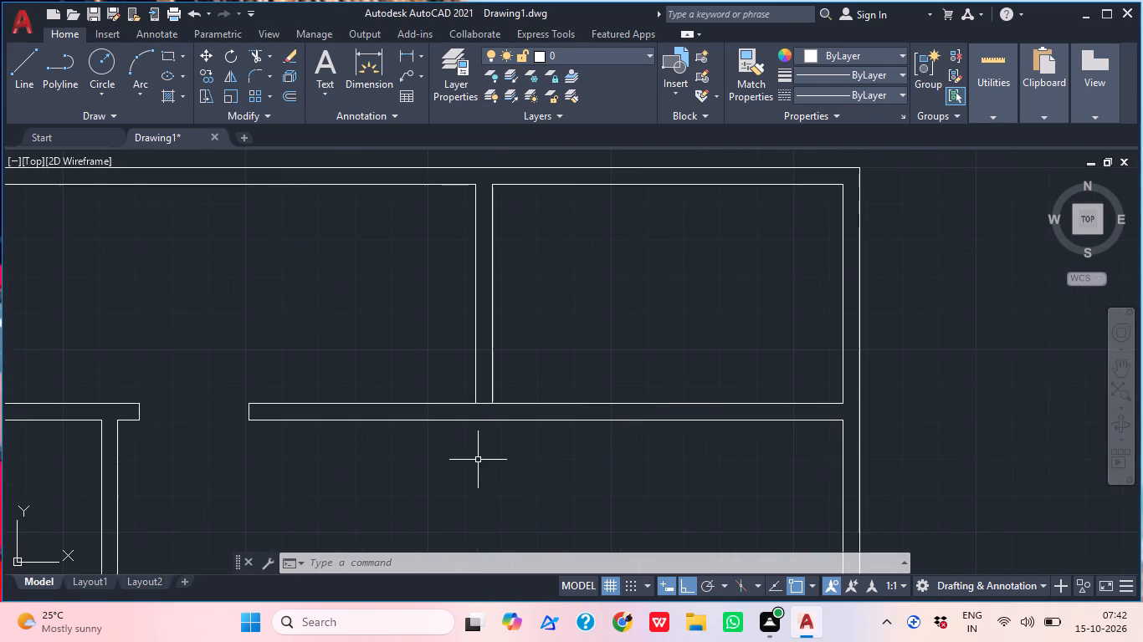
text(TR)
key(space)
scroll(485, 405, up, 2)
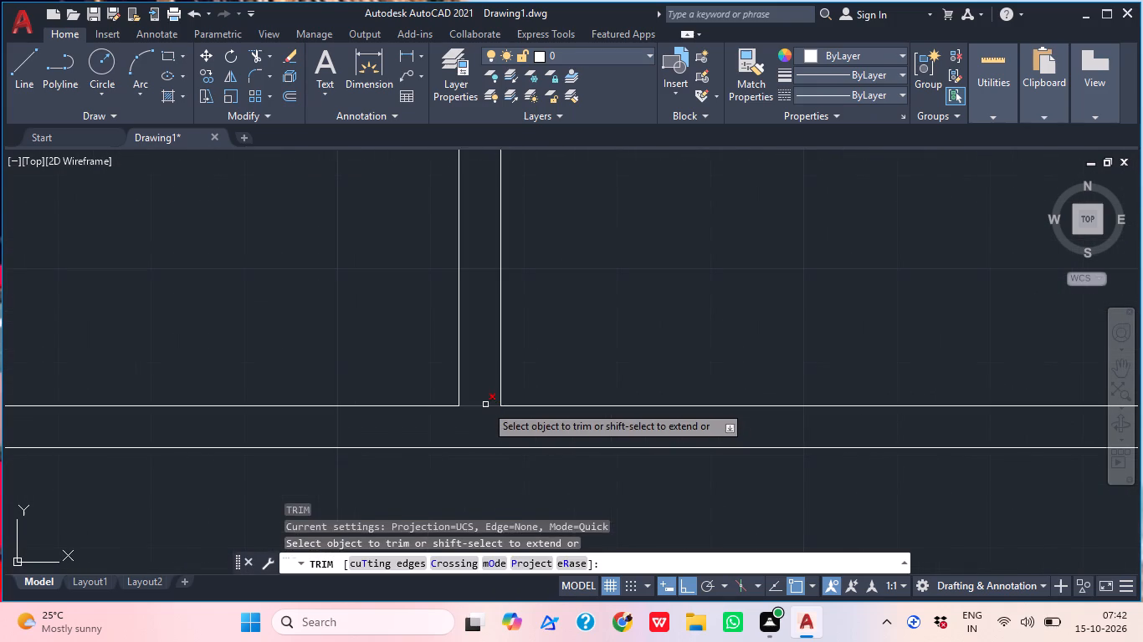
click(485, 405)
key(Escape)
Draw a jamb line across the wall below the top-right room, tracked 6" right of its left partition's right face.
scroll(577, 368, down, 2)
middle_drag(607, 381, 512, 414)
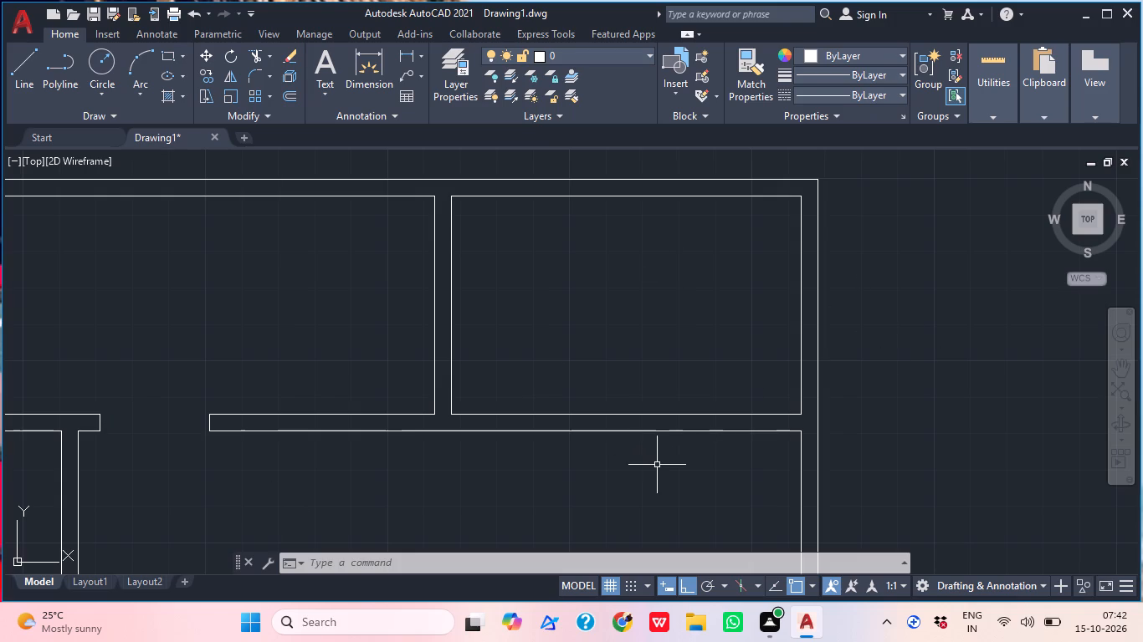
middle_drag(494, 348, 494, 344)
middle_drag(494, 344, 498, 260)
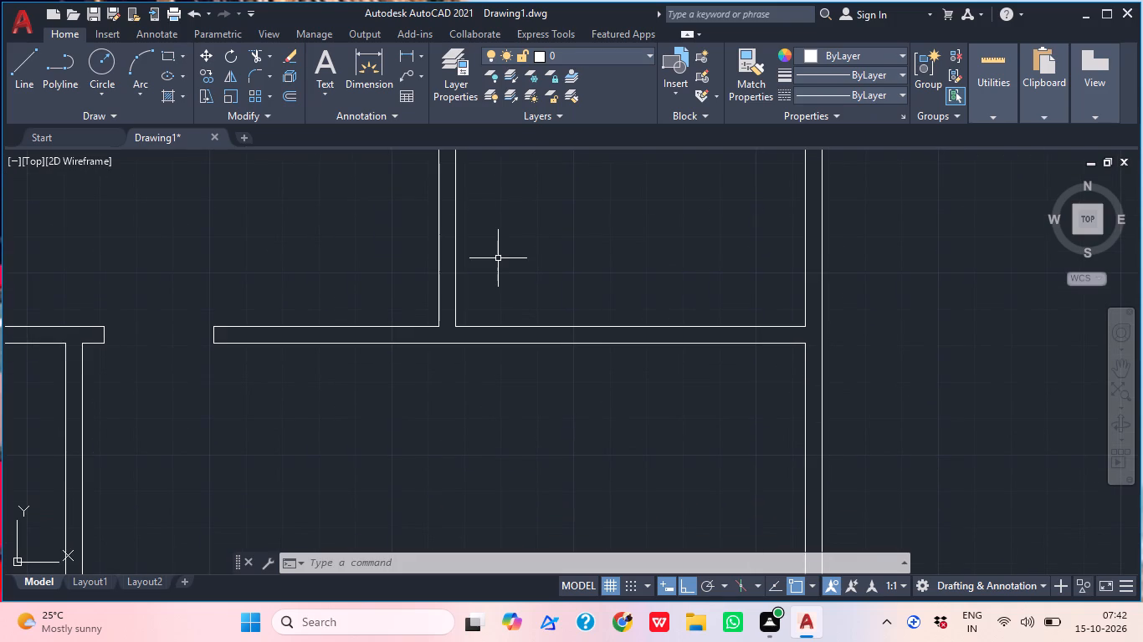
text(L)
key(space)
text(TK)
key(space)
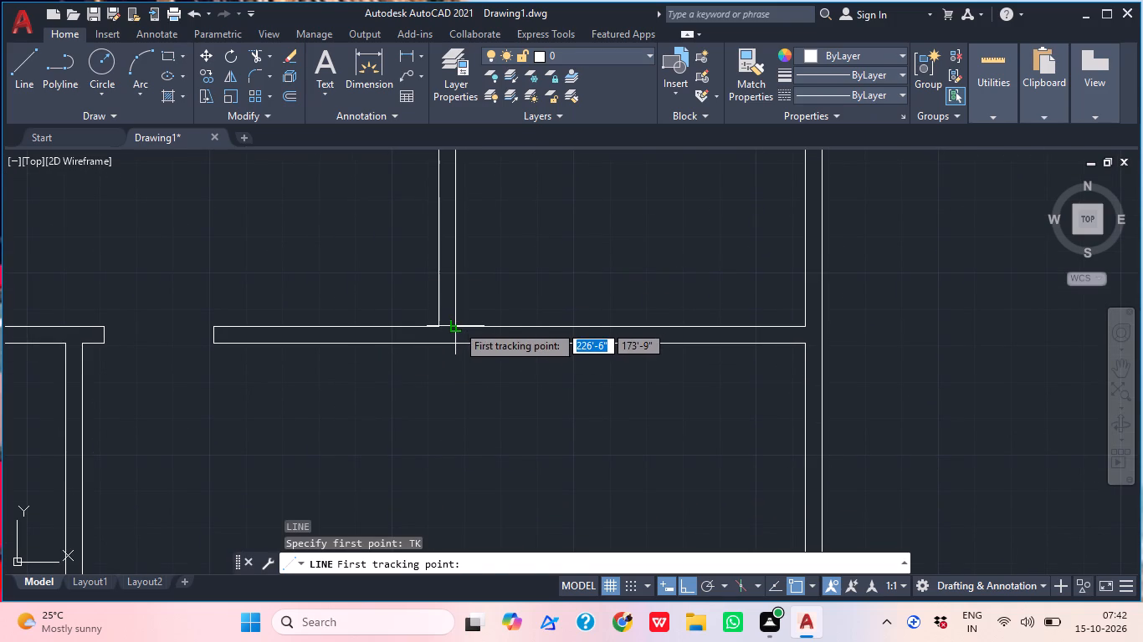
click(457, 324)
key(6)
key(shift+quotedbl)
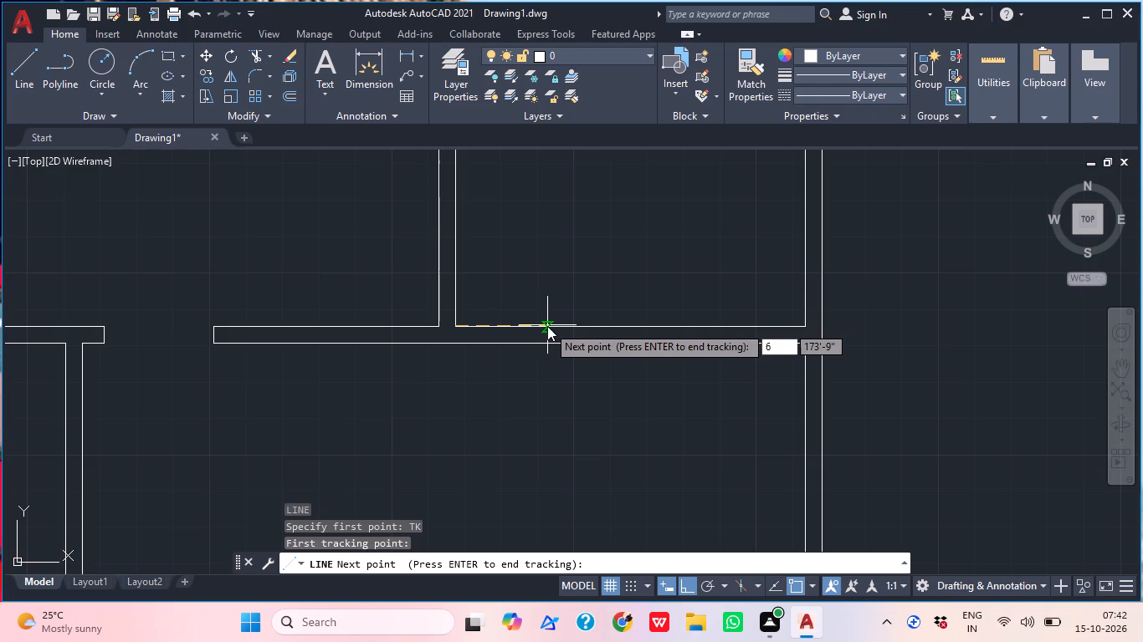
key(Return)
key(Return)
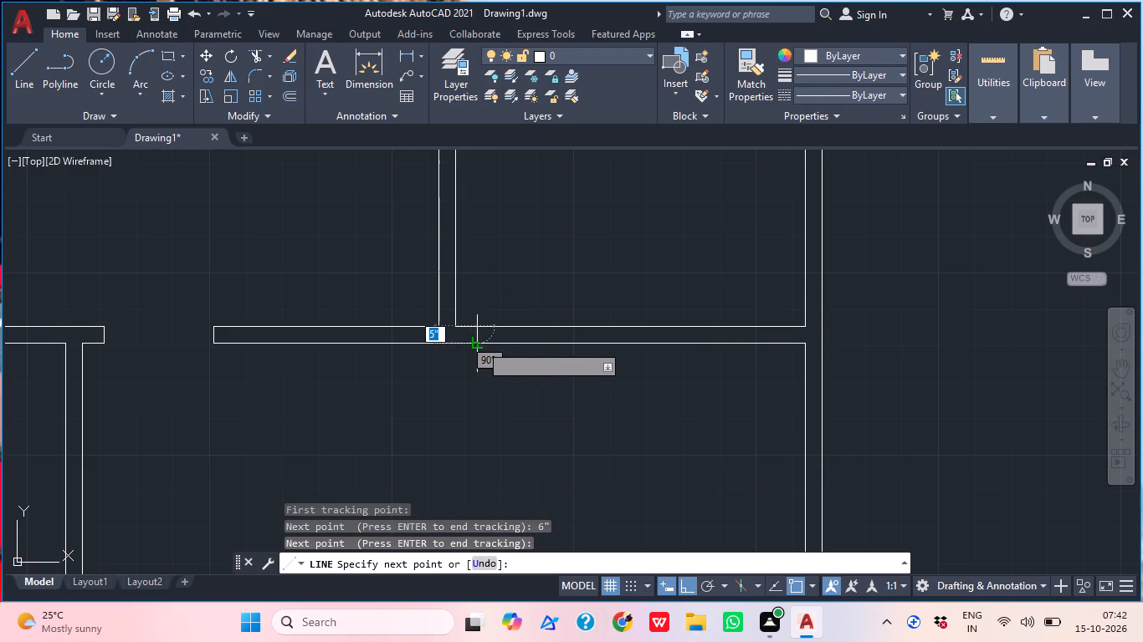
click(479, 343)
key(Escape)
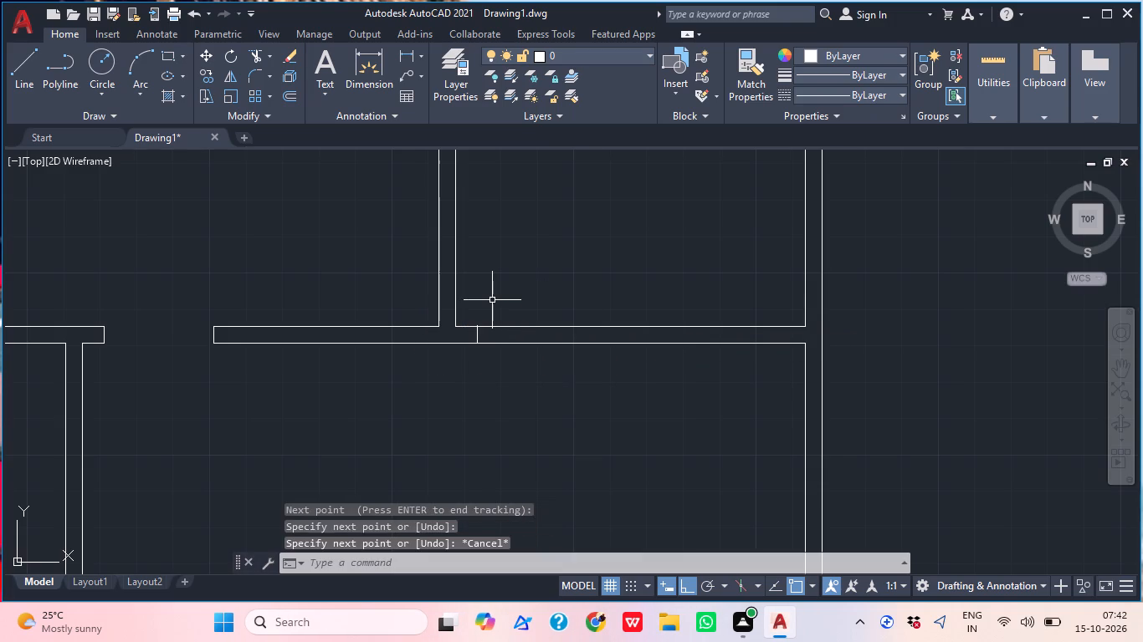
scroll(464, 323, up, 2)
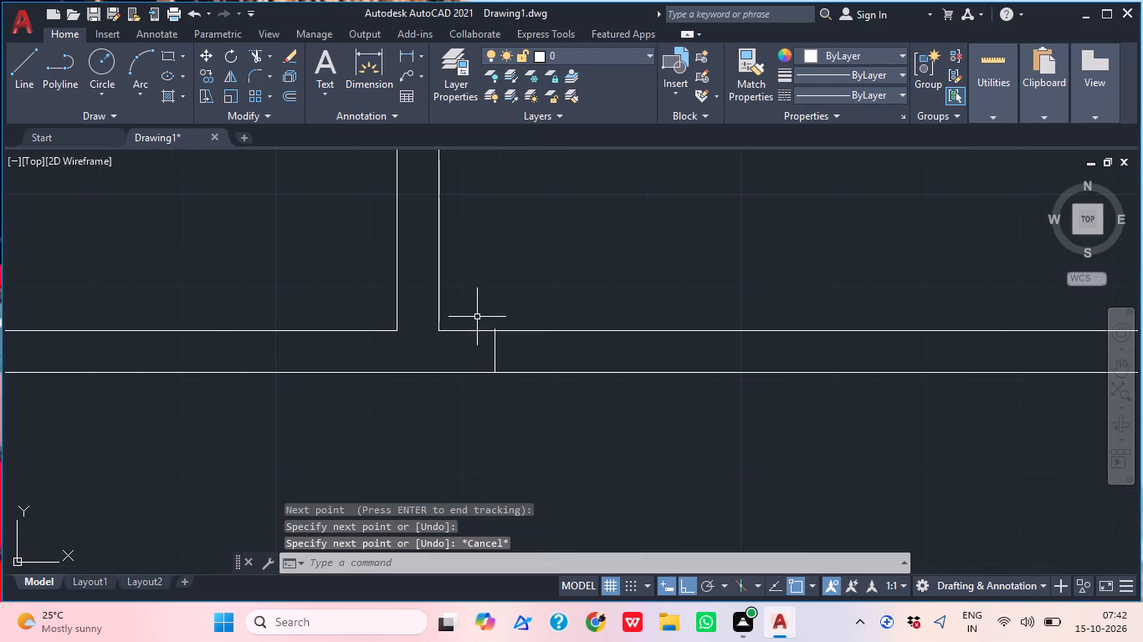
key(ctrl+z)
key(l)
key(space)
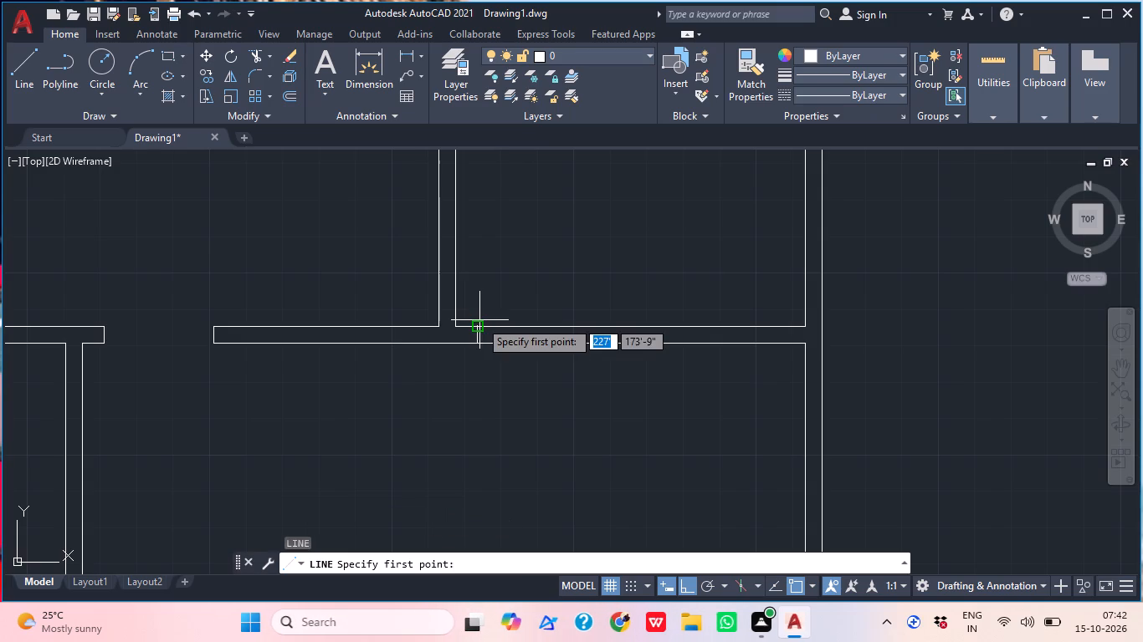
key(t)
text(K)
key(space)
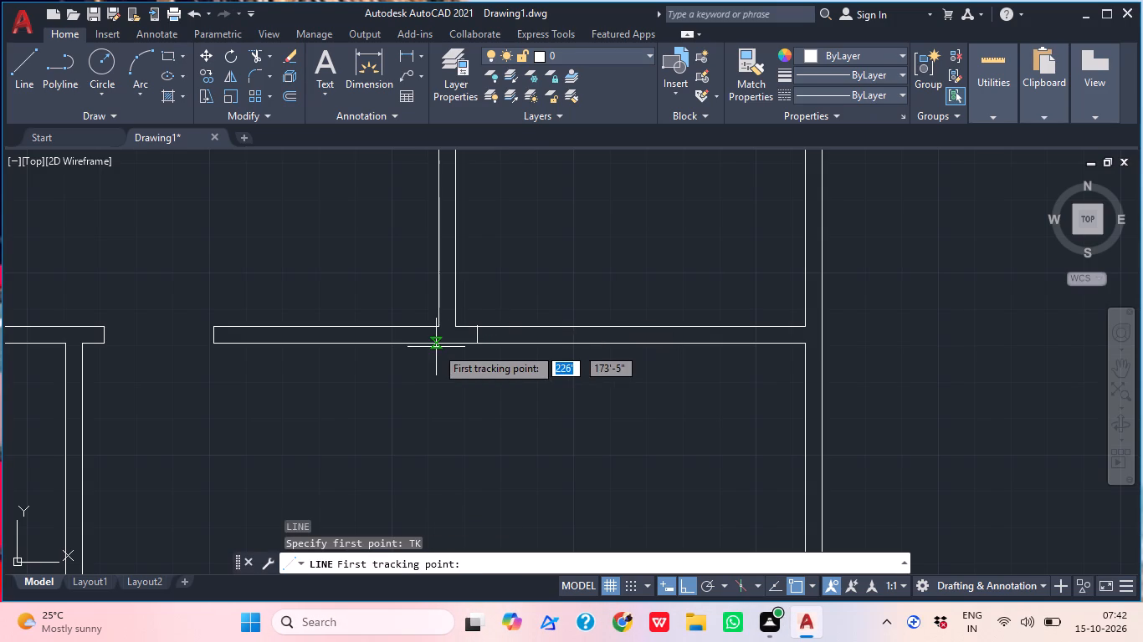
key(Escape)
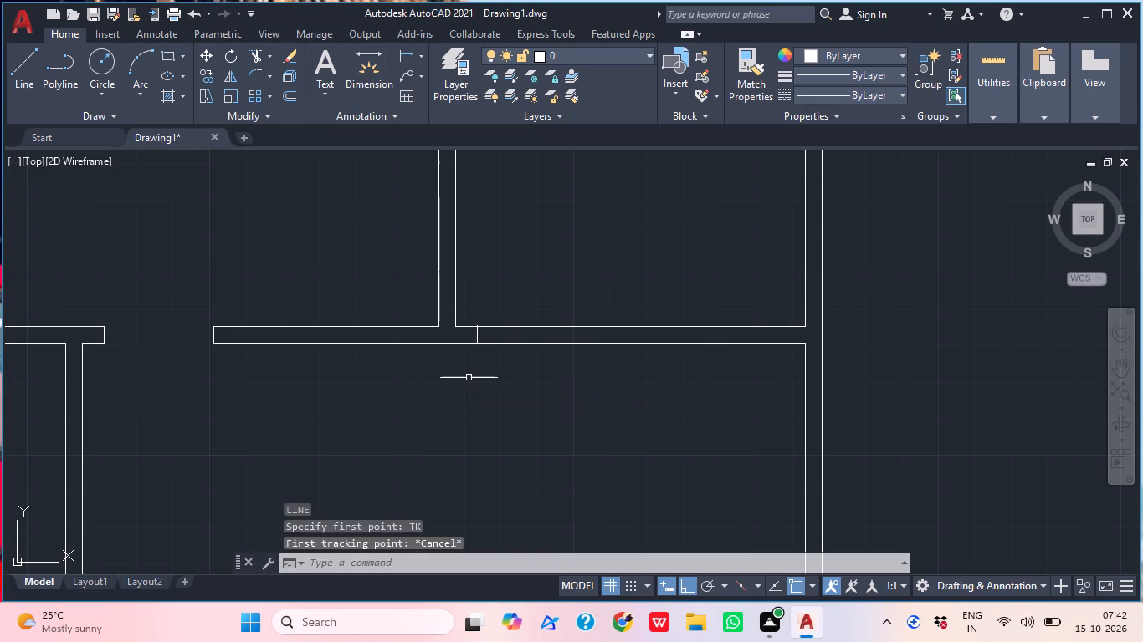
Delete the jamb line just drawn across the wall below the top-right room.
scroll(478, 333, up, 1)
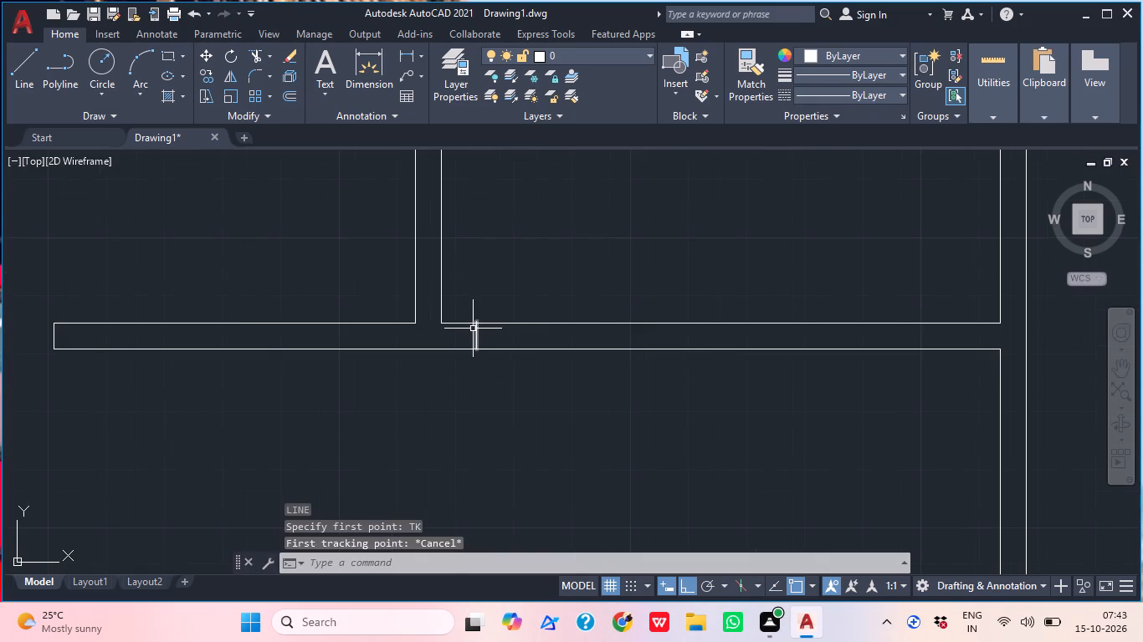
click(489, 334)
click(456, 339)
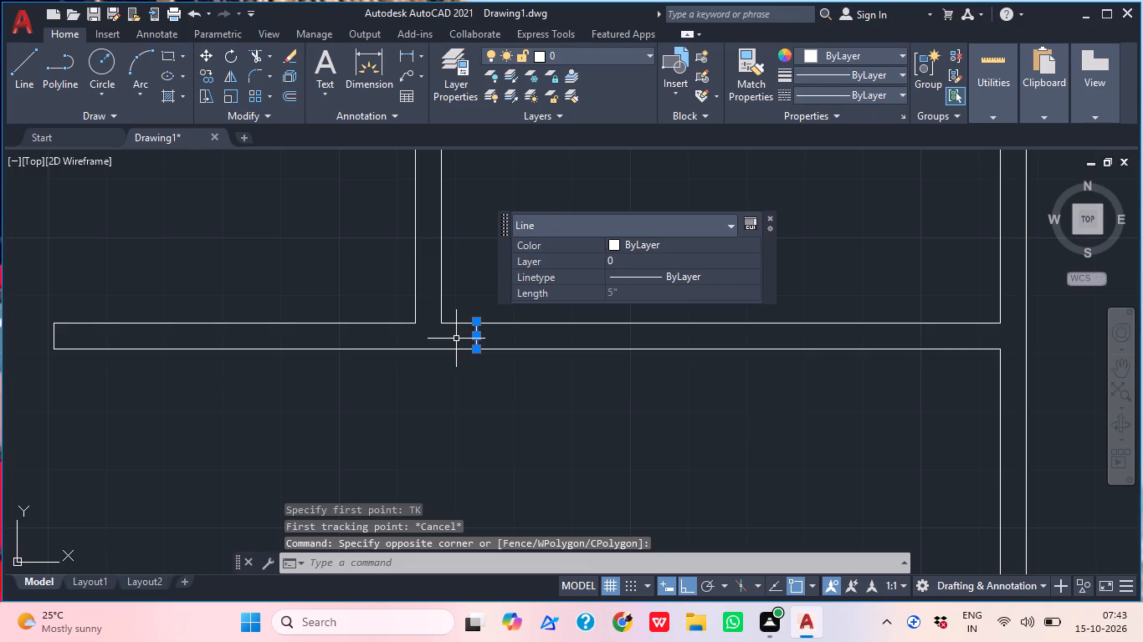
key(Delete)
Redraw the jamb line across the wall below the top-right room, tracked 6" right of the left partition's right face.
text(L)
key(space)
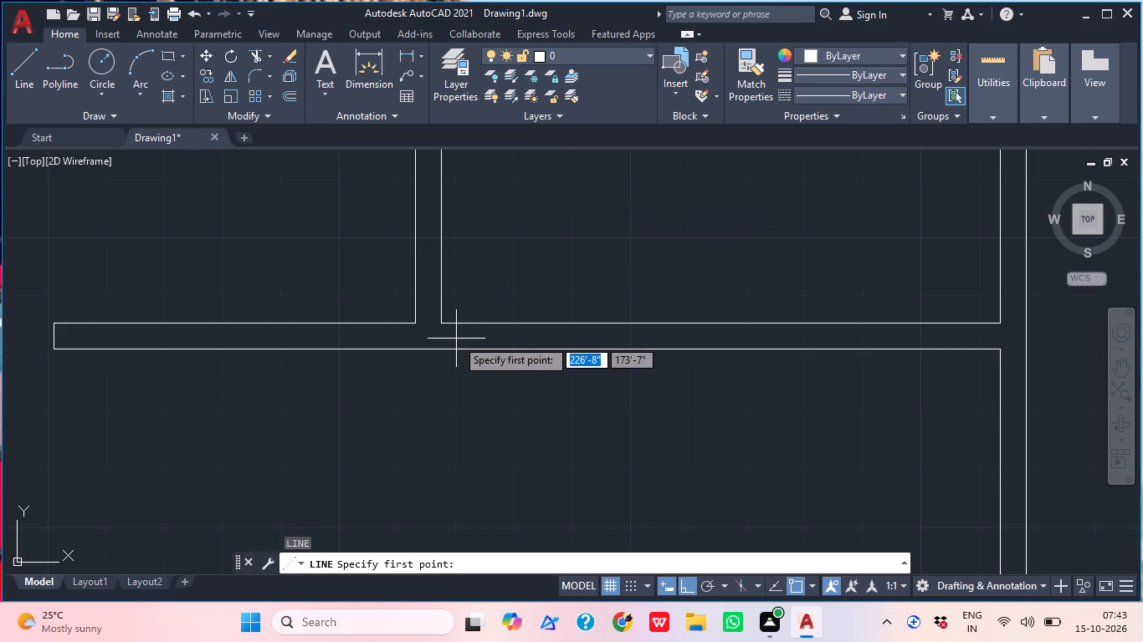
key(t)
text(K)
key(space)
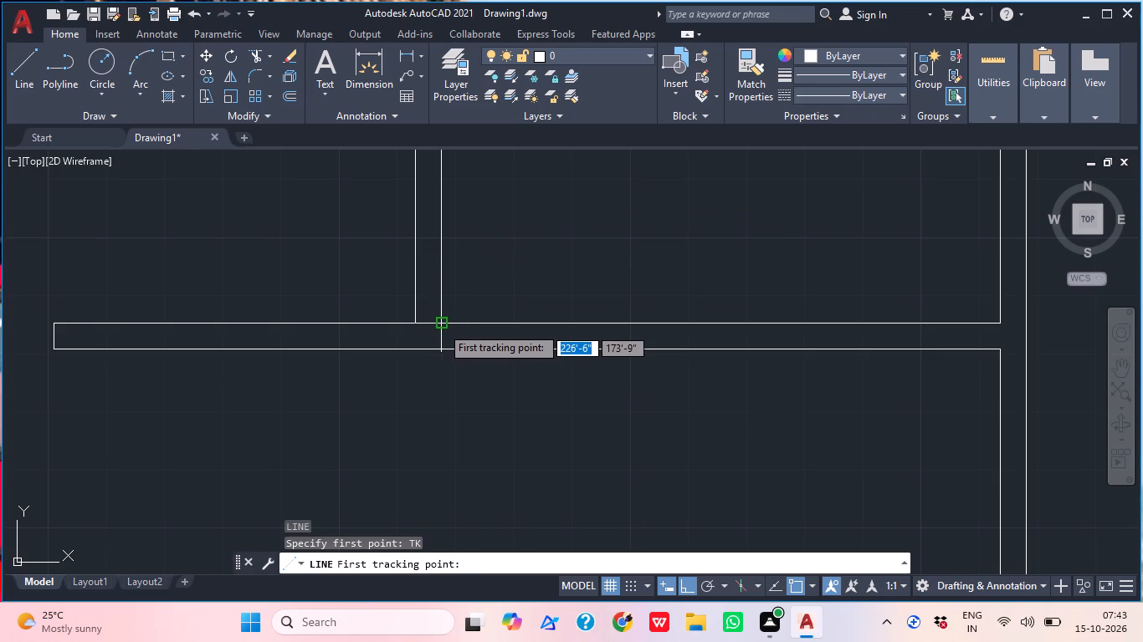
click(441, 322)
key(6)
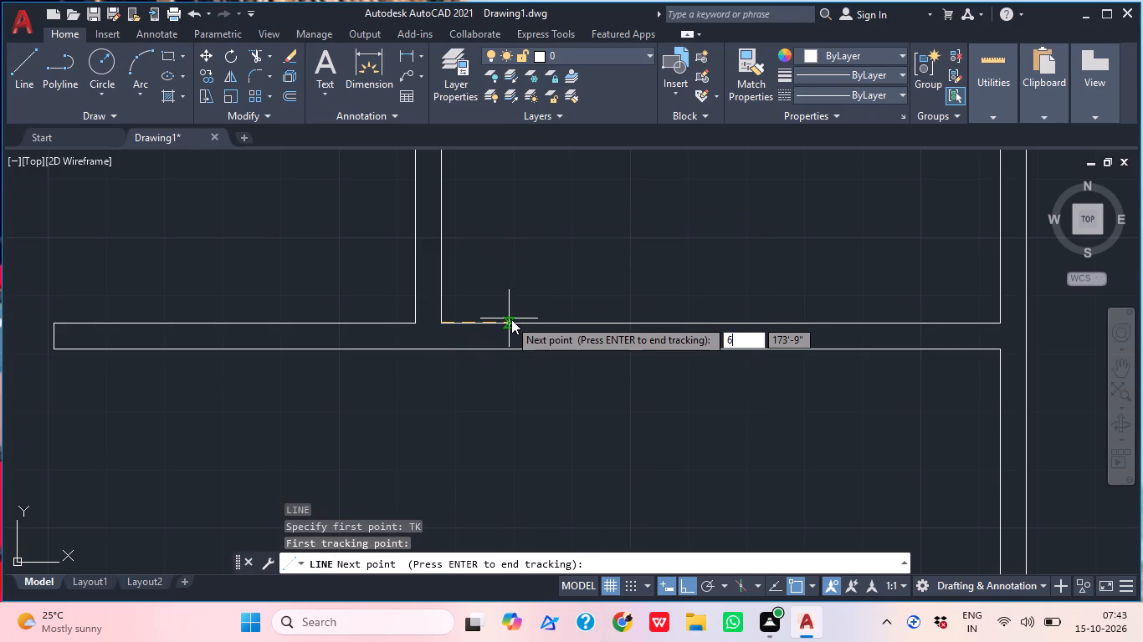
key(shift+quotedbl)
key(Return)
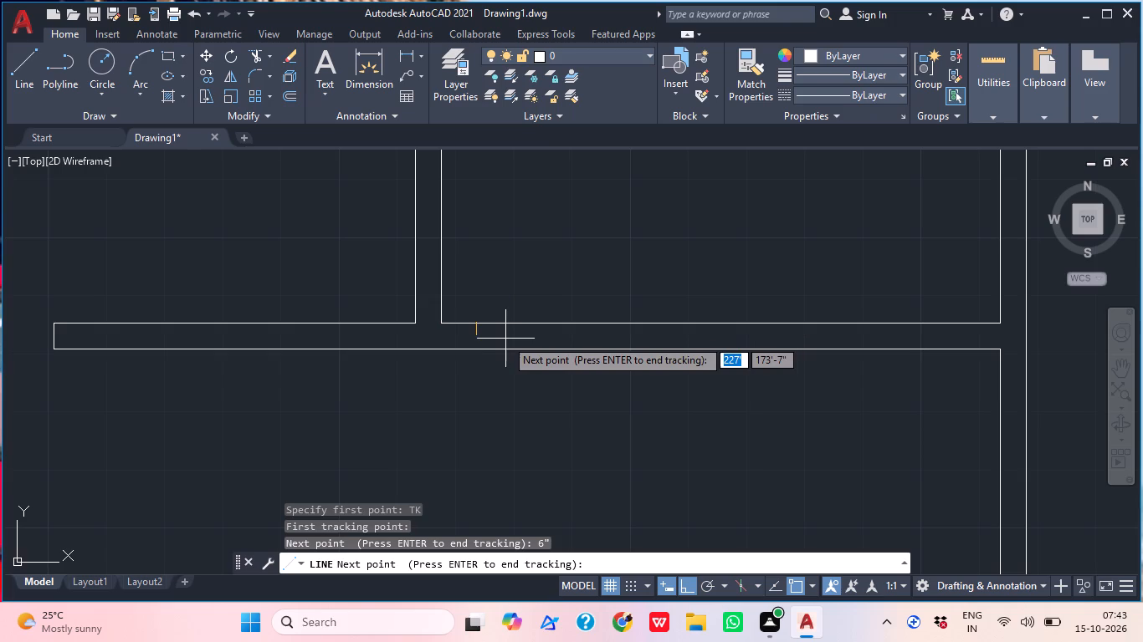
key(Return)
click(476, 349)
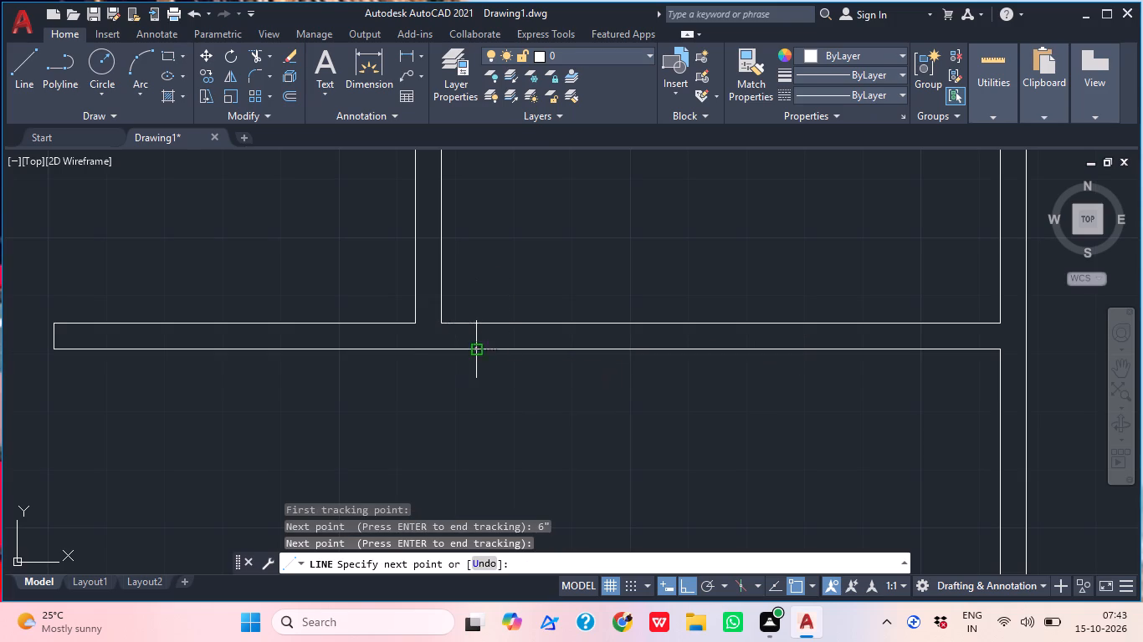
key(Escape)
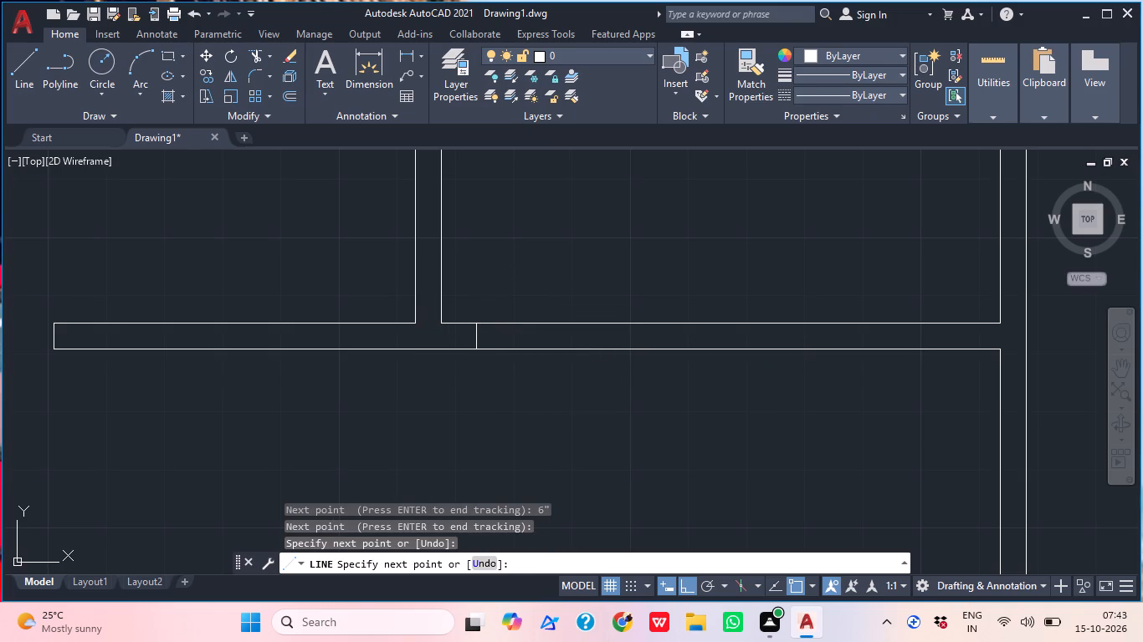
Offset the new jamb line 2'6" to the right along the wall below the top-right room.
text(O)
key(space)
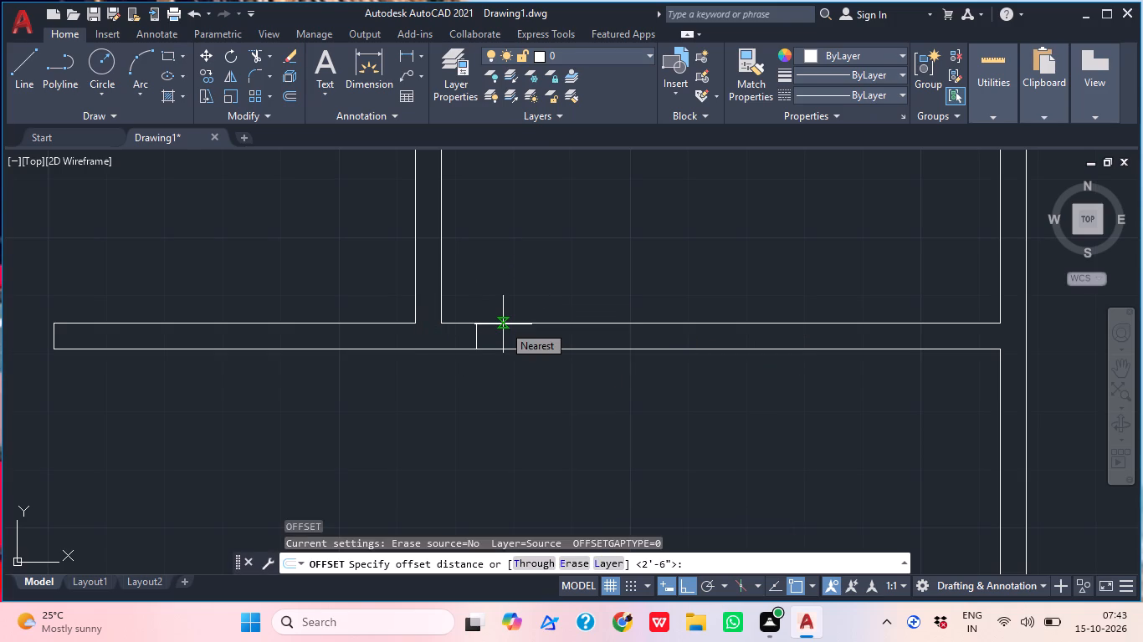
key(Return)
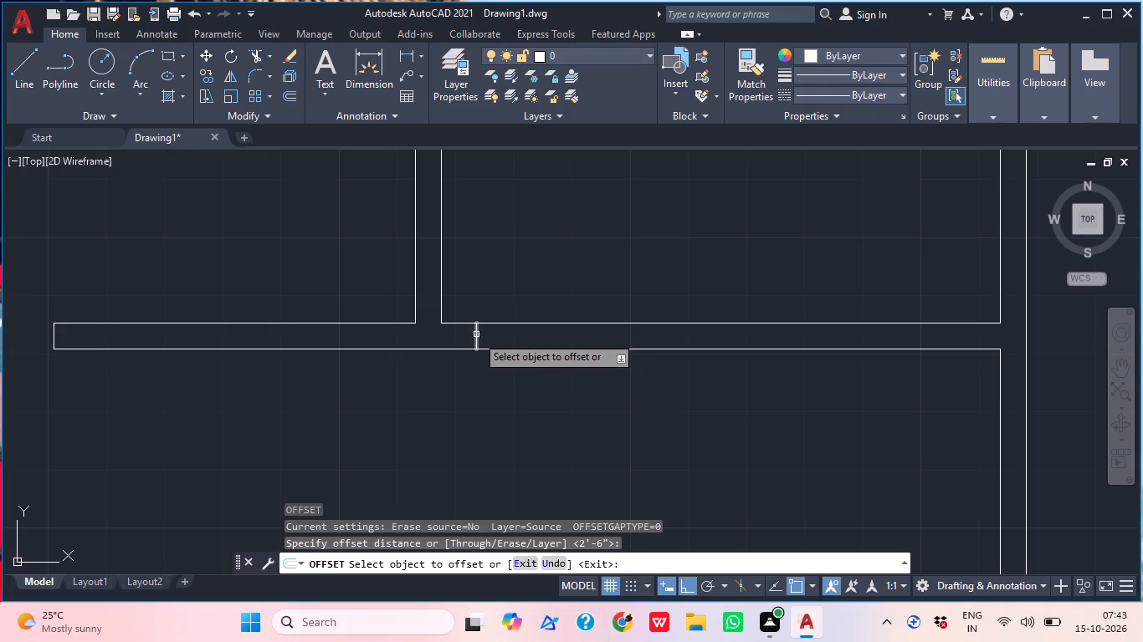
click(476, 335)
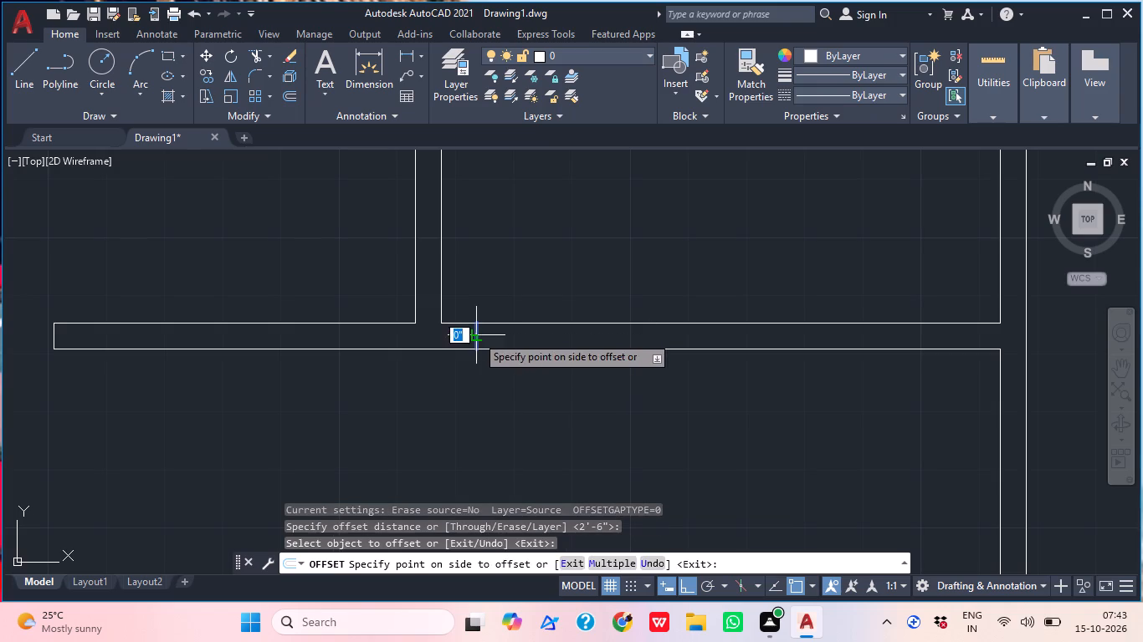
click(562, 334)
key(Escape)
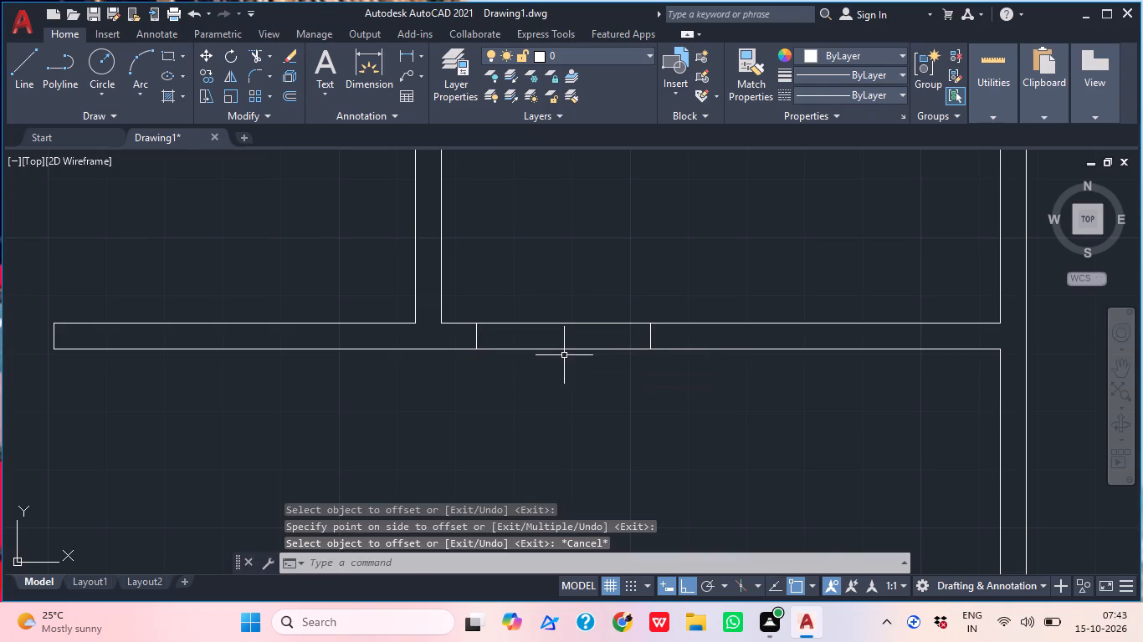
Trim both wall lines between the two jambs to open the doorway into the top-right room.
key(r)
key(BackSpace)
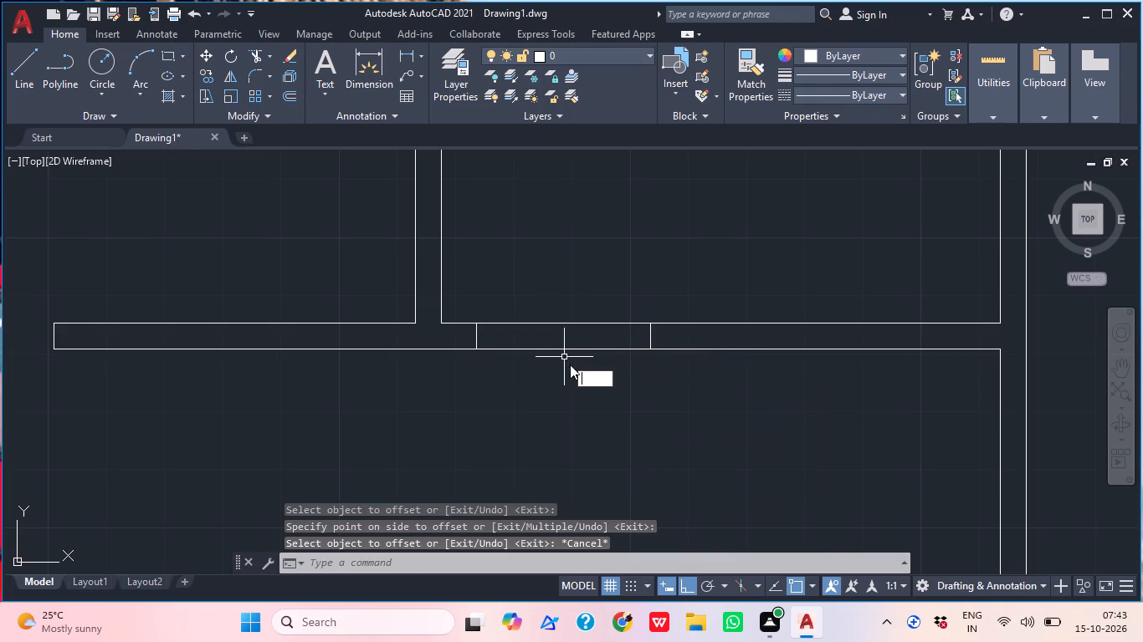
key(t)
text(R)
key(space)
click(574, 373)
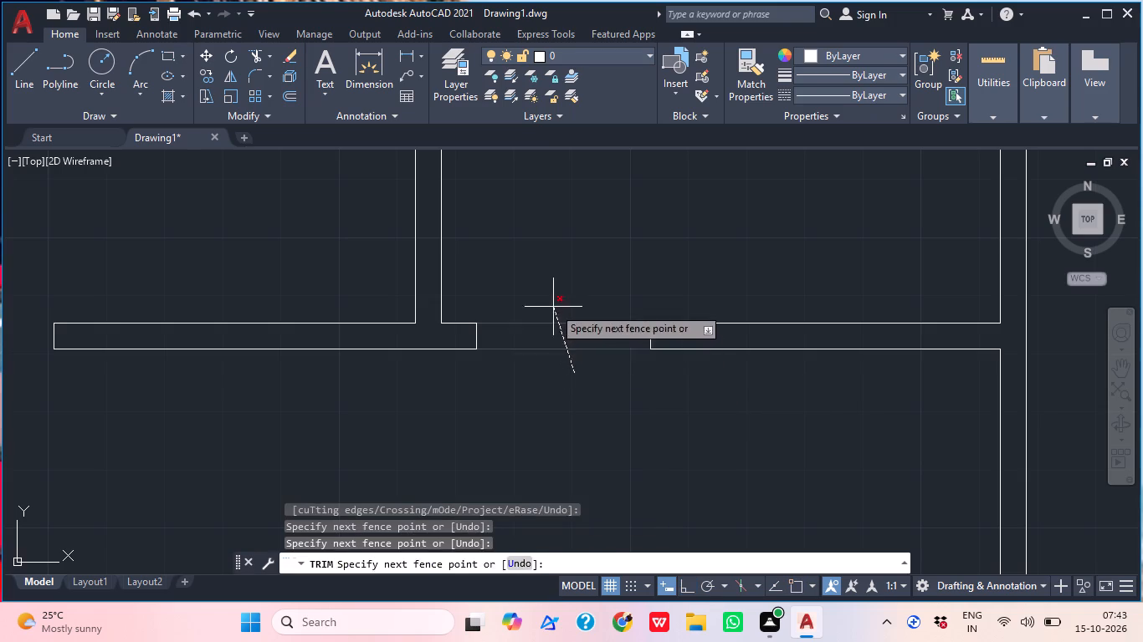
click(551, 305)
middle_drag(557, 354, 600, 292)
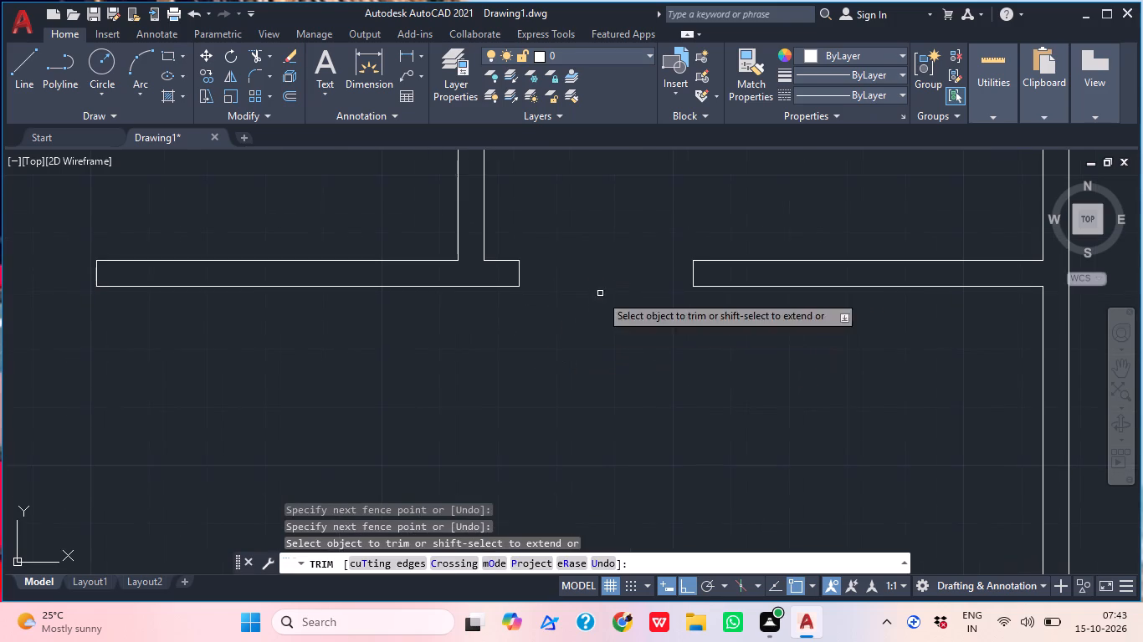
key(Escape)
Examine the door openings along the upper horizontal wall and the walls of the two large rooms below it.
scroll(617, 317, down, 1)
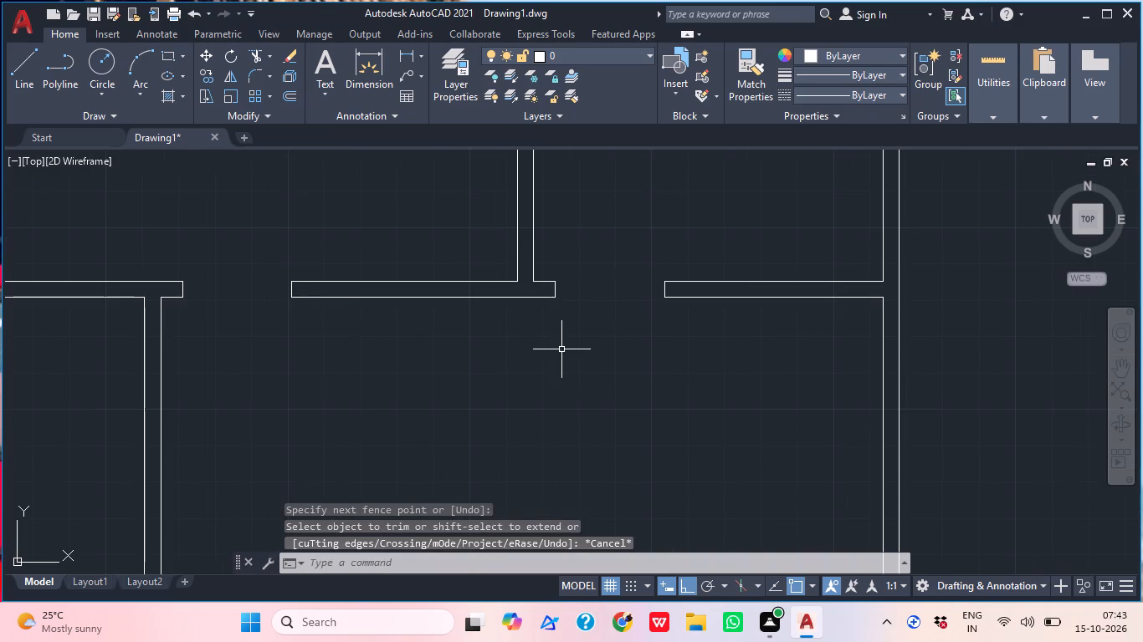
middle_drag(568, 352, 657, 329)
middle_drag(601, 330, 645, 355)
scroll(575, 365, down, 1)
middle_drag(576, 365, 622, 342)
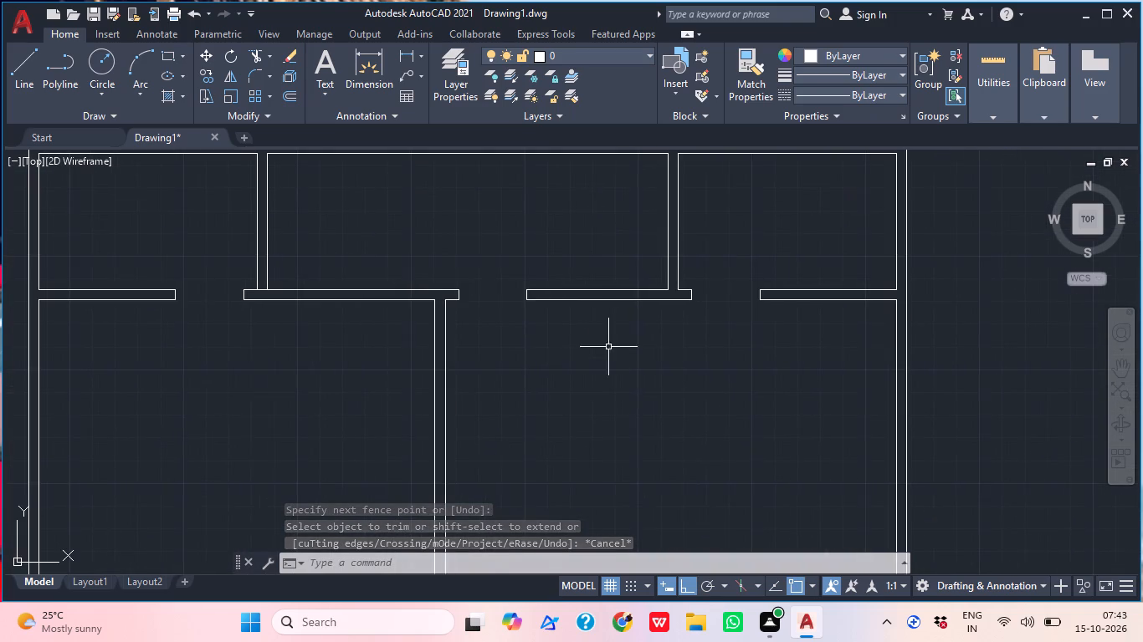
middle_drag(554, 364, 571, 375)
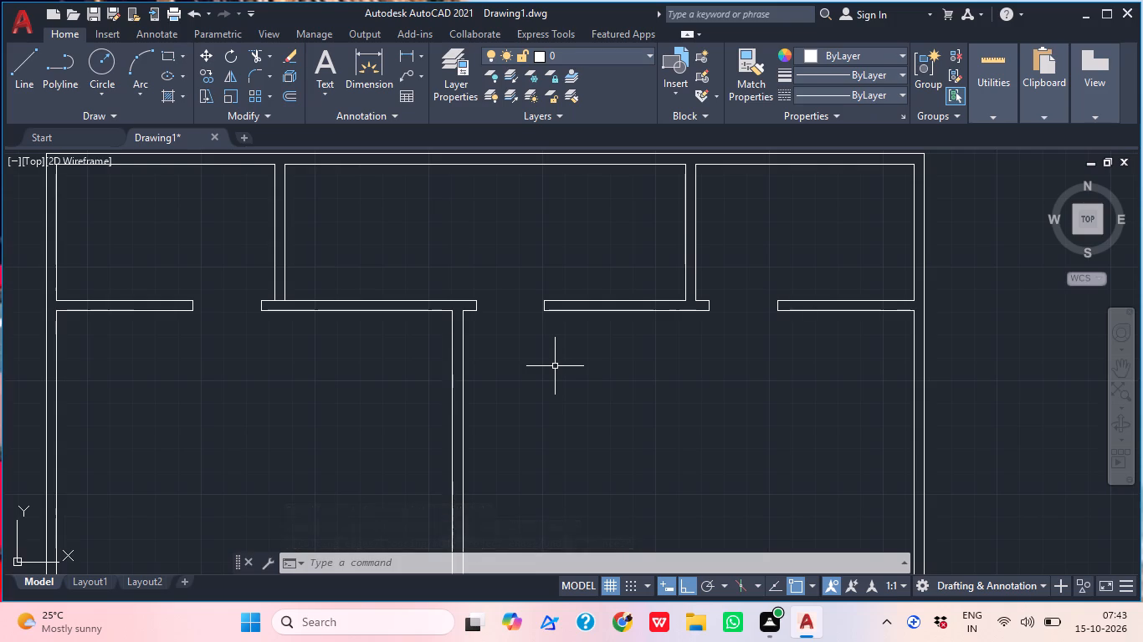
middle_drag(551, 364, 653, 332)
middle_drag(459, 423, 547, 431)
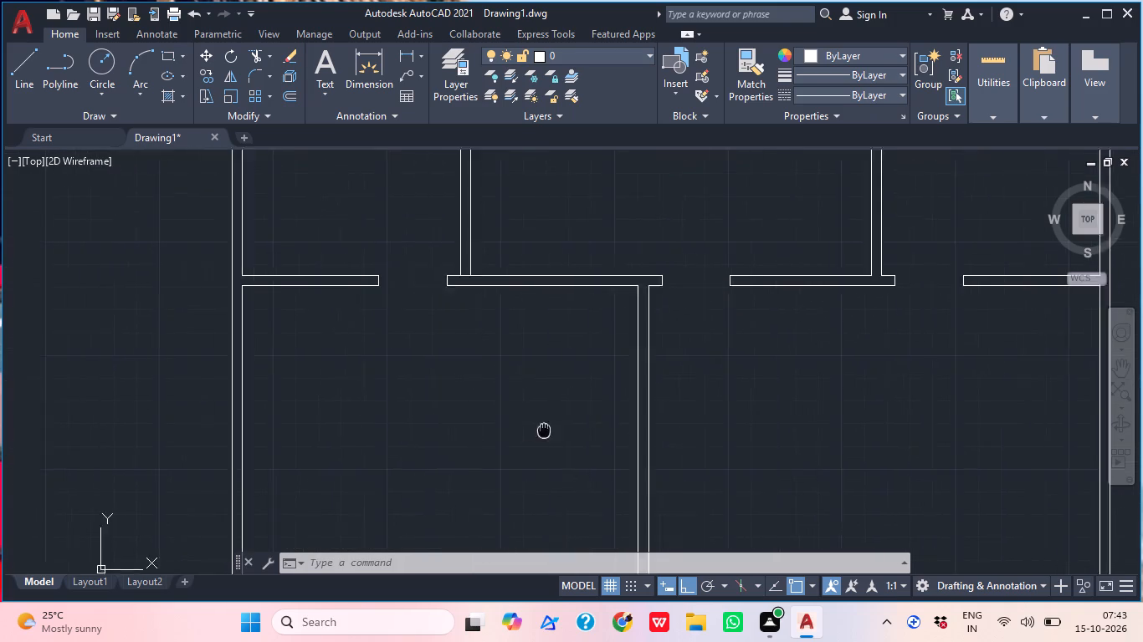
middle_drag(547, 431, 563, 431)
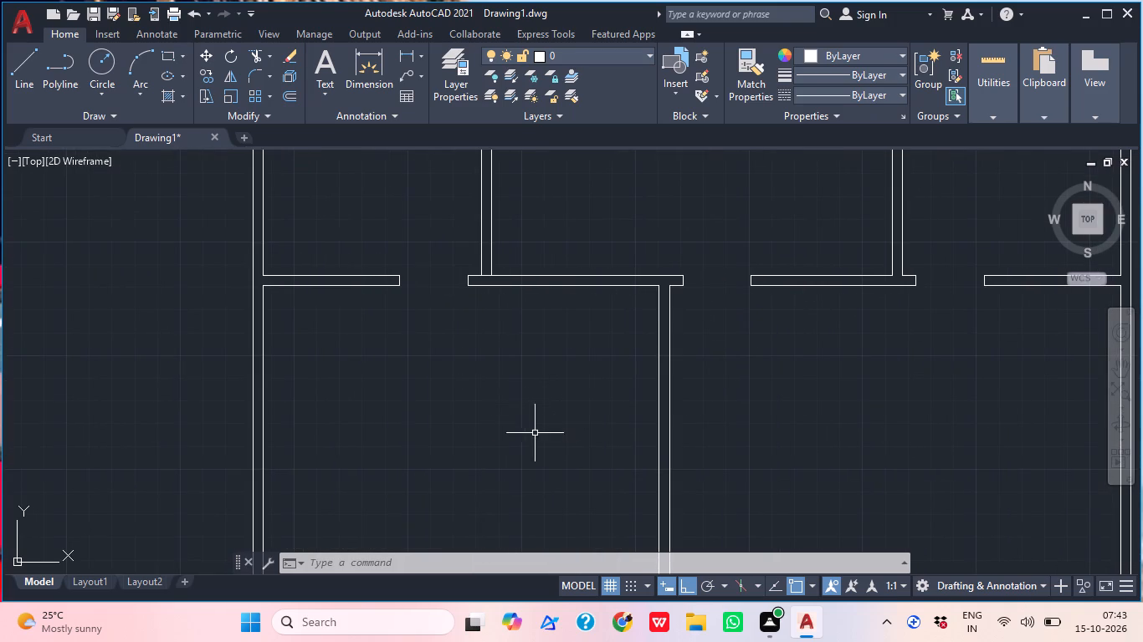
middle_drag(497, 385, 562, 293)
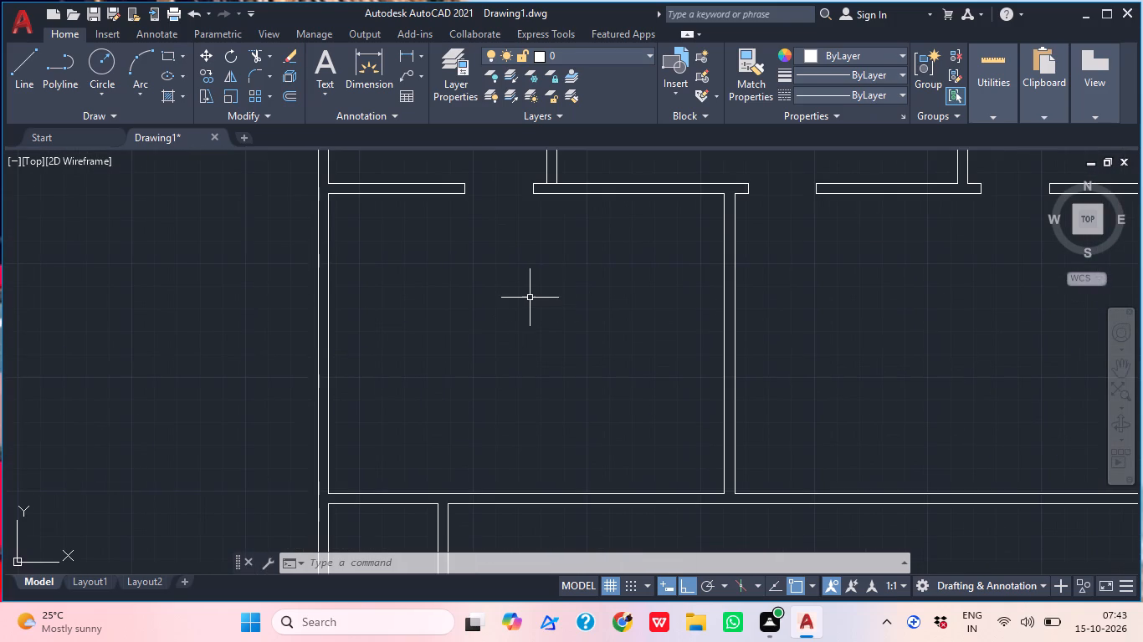
middle_drag(495, 362, 474, 321)
middle_drag(479, 340, 438, 300)
middle_drag(489, 309, 473, 394)
middle_drag(517, 393, 428, 405)
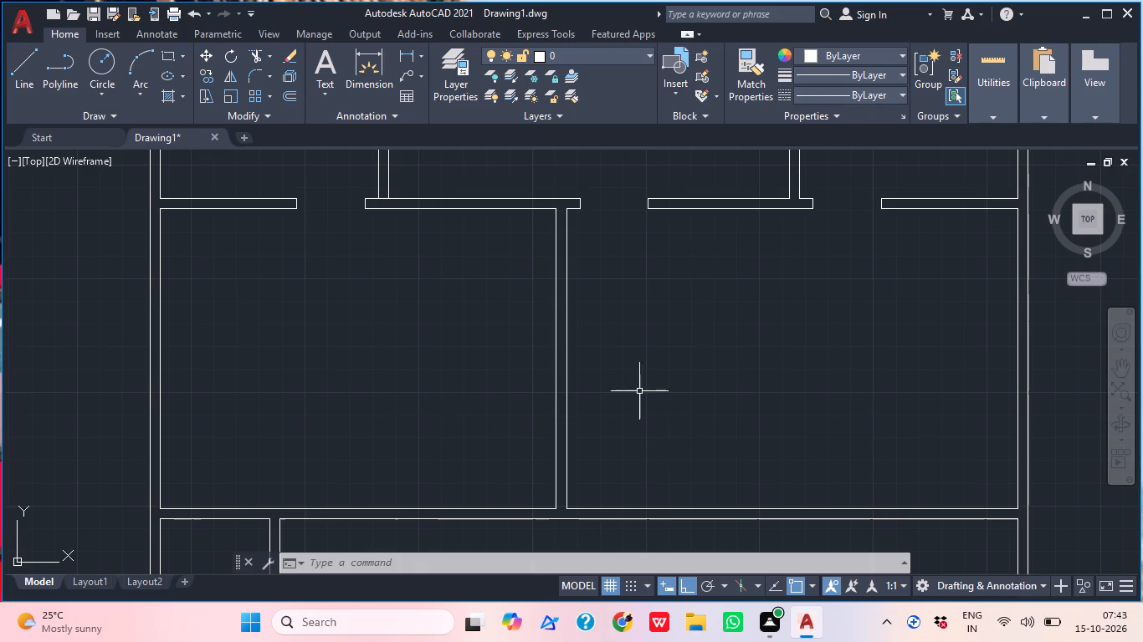
middle_drag(602, 333, 627, 400)
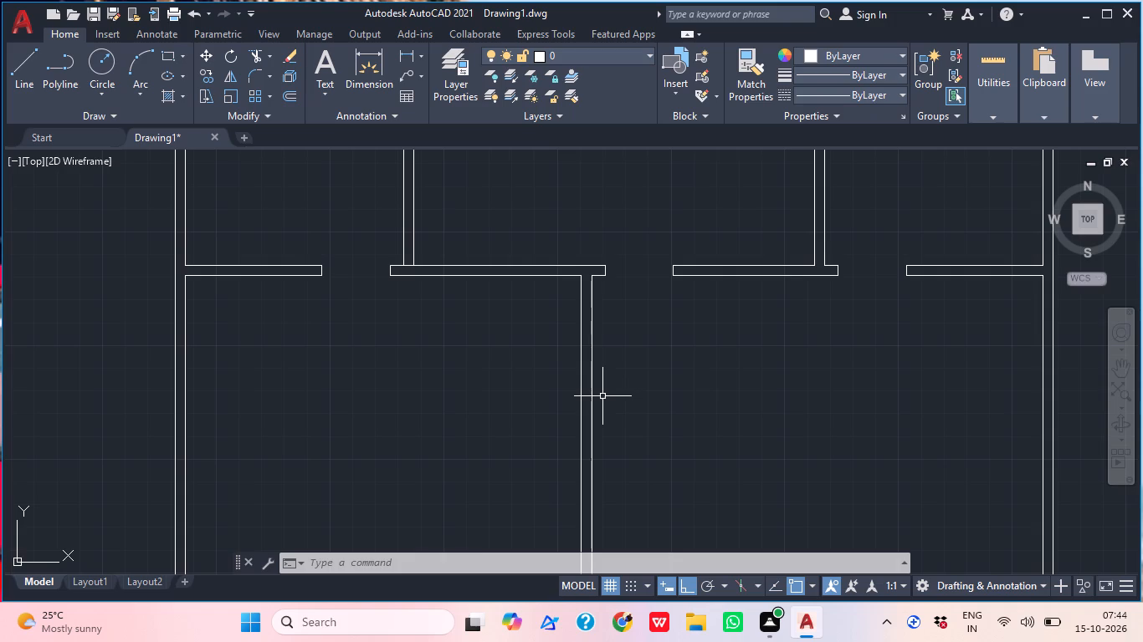
middle_drag(794, 436, 787, 400)
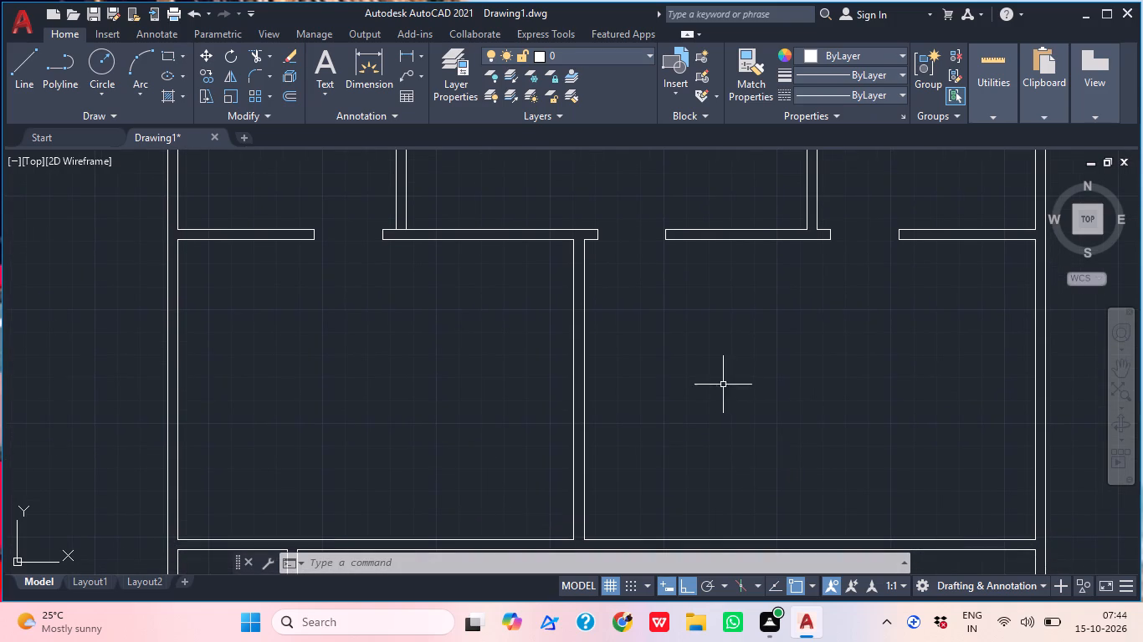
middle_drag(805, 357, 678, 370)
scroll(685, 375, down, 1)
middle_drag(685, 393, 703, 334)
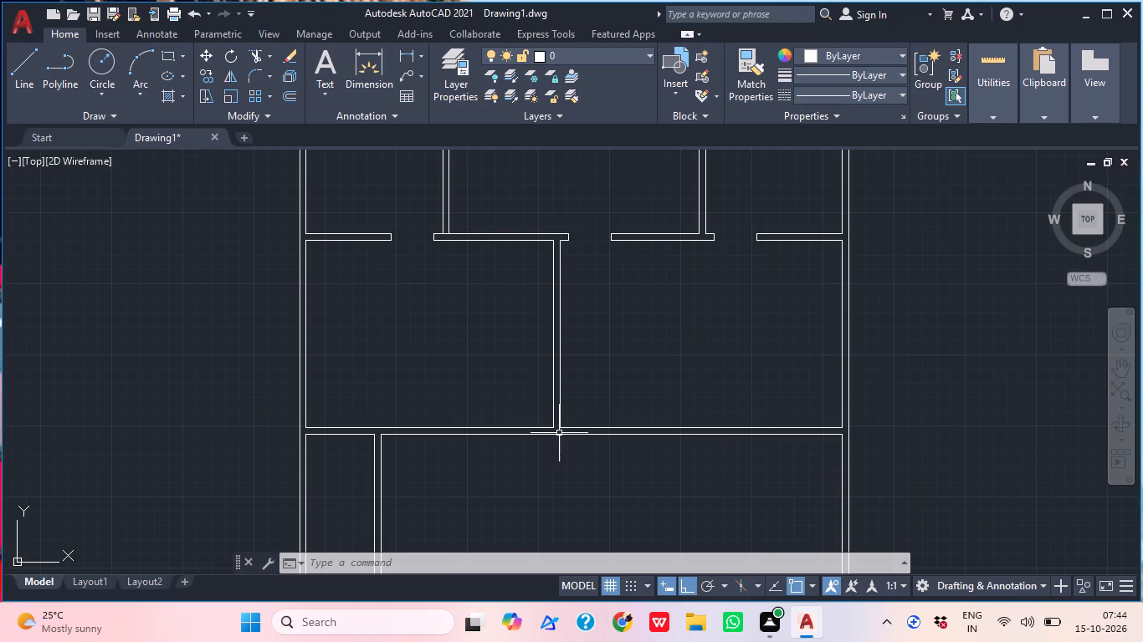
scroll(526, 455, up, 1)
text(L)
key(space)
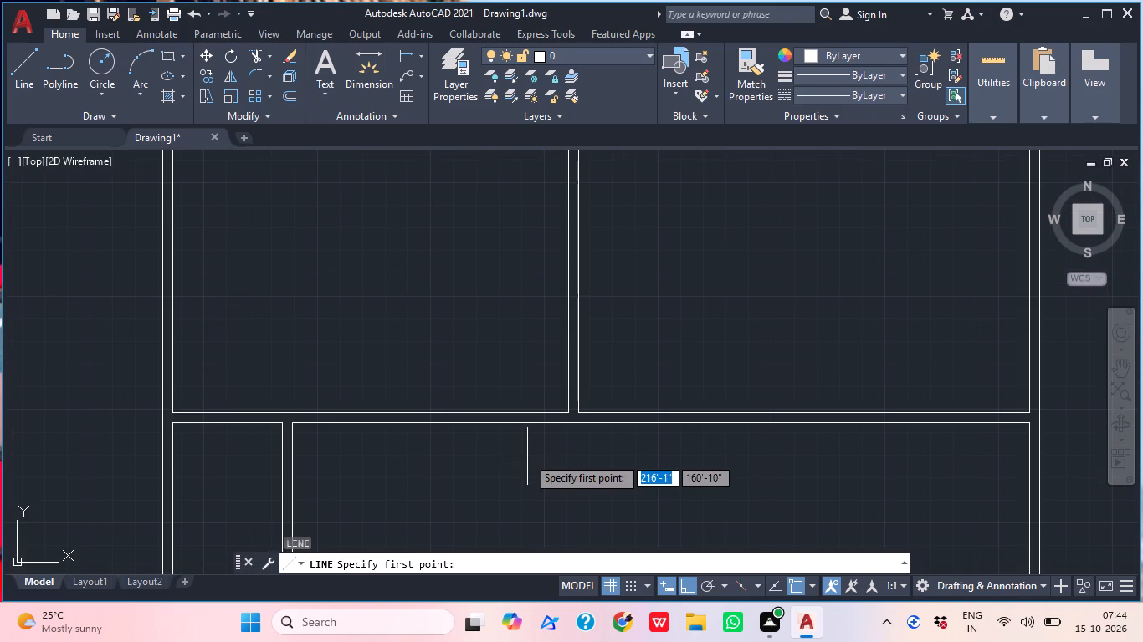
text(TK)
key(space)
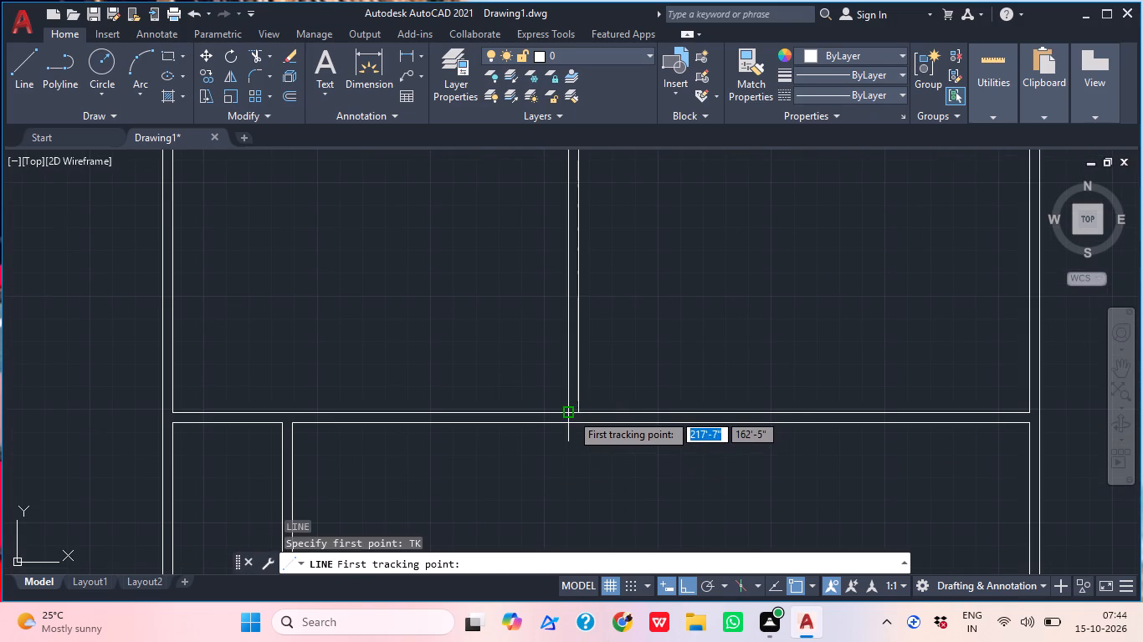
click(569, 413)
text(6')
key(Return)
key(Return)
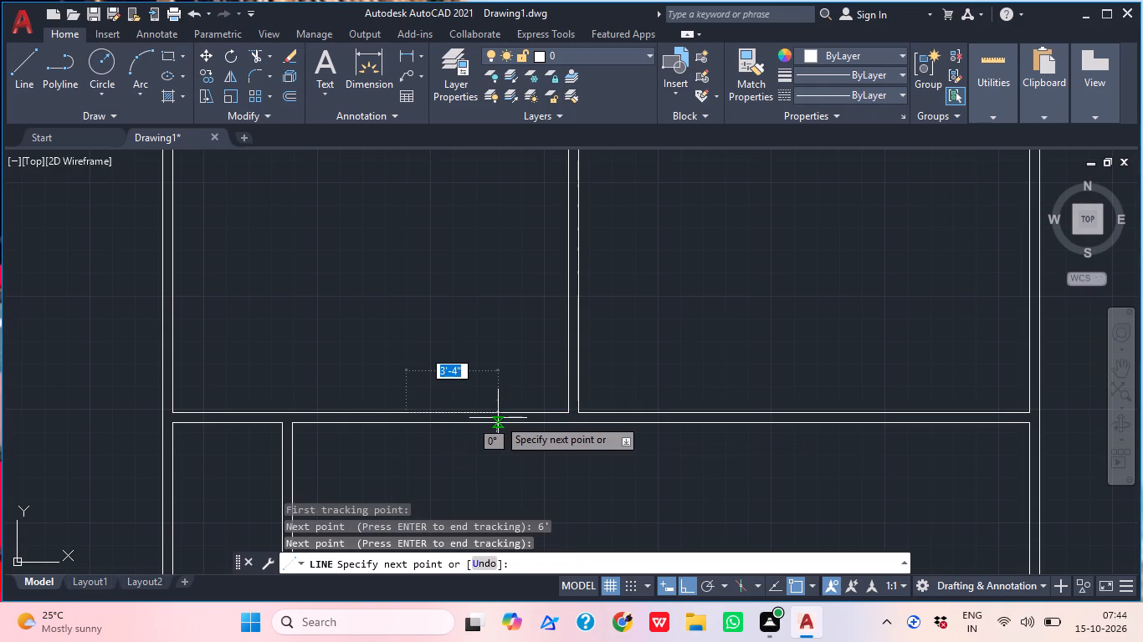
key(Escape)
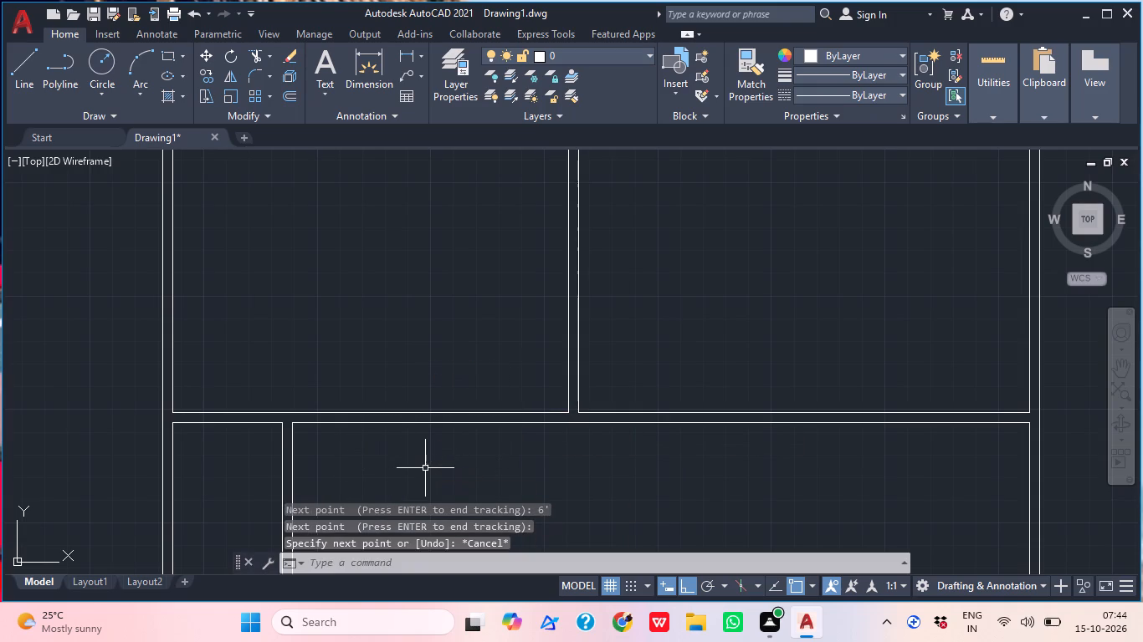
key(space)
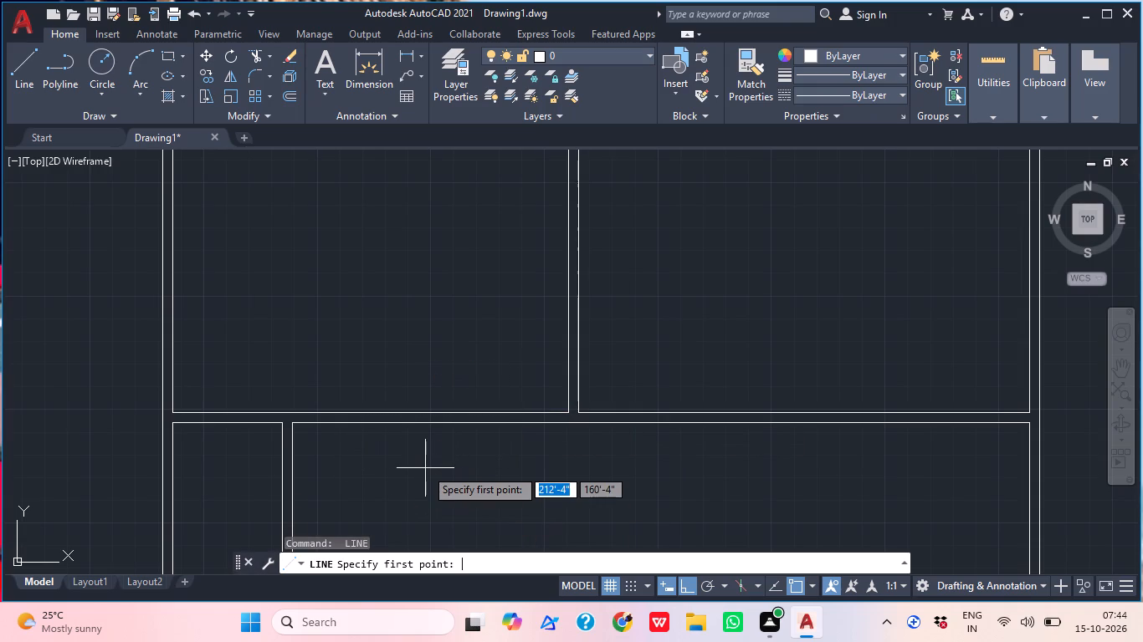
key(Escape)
Draw a jamb line across the wall below the left large room, tracked 6" left of the central partition's left face.
text(L)
key(space)
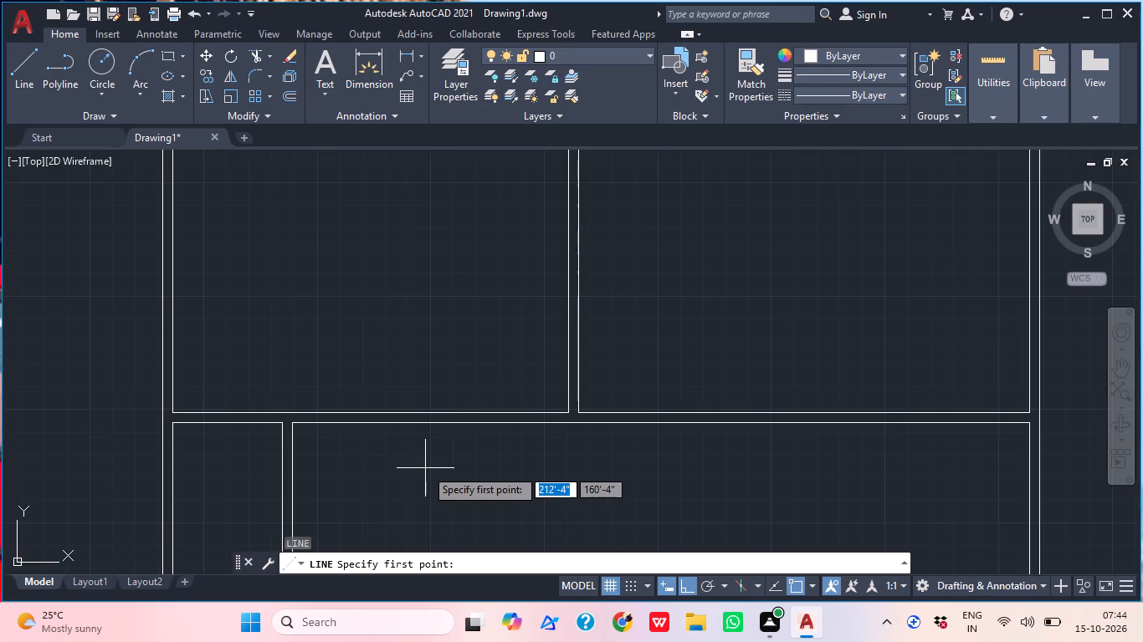
text(TK)
key(space)
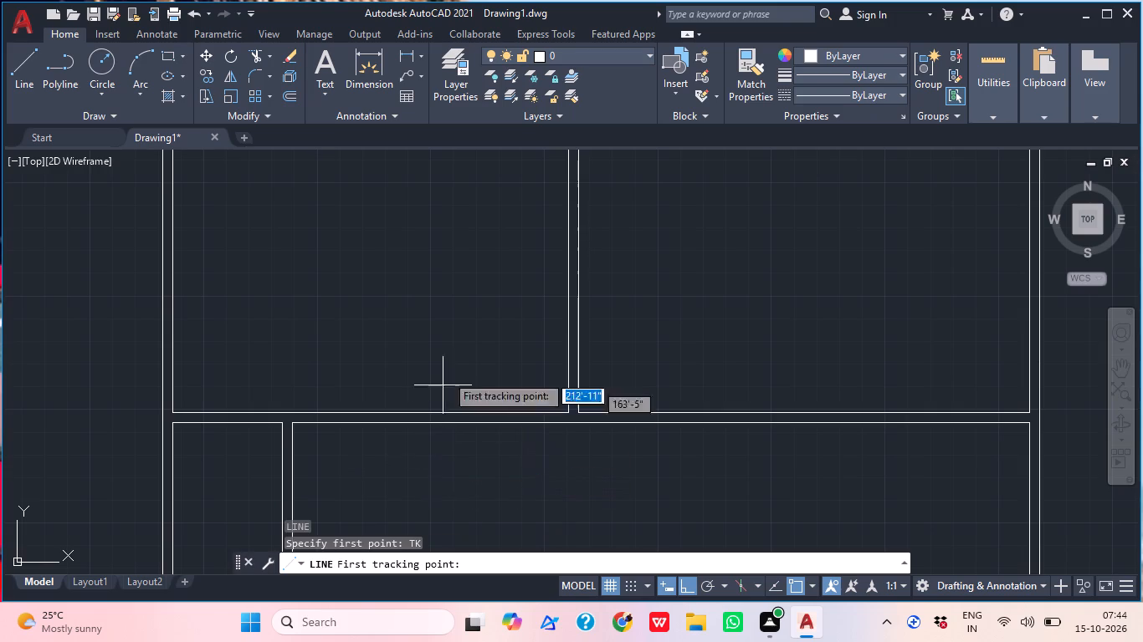
scroll(571, 417, up, 1)
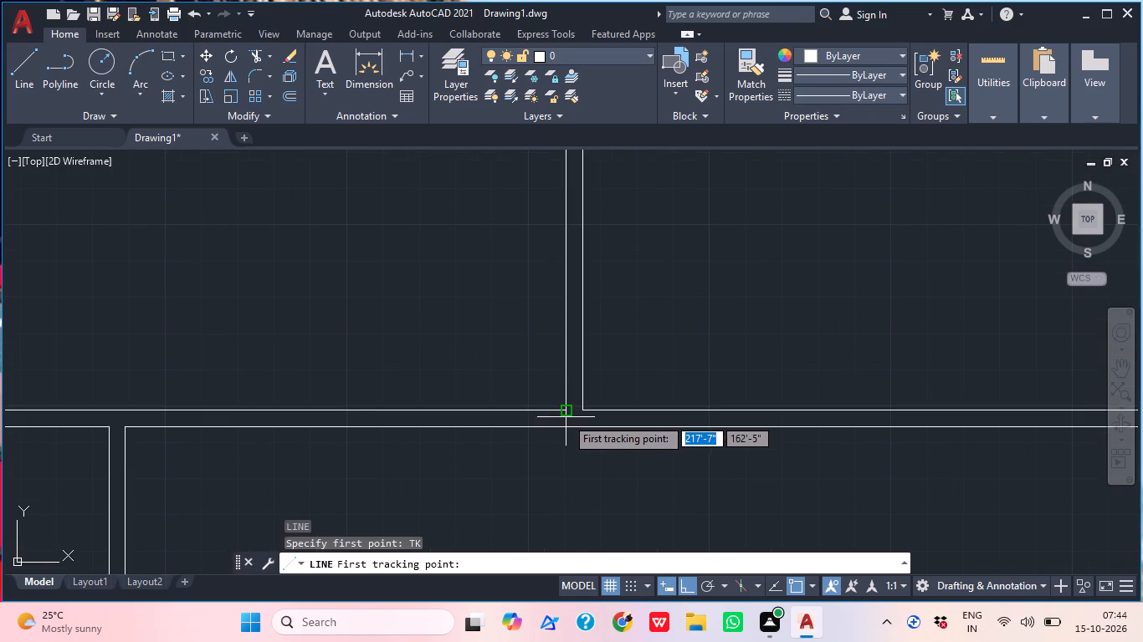
click(566, 417)
key(6)
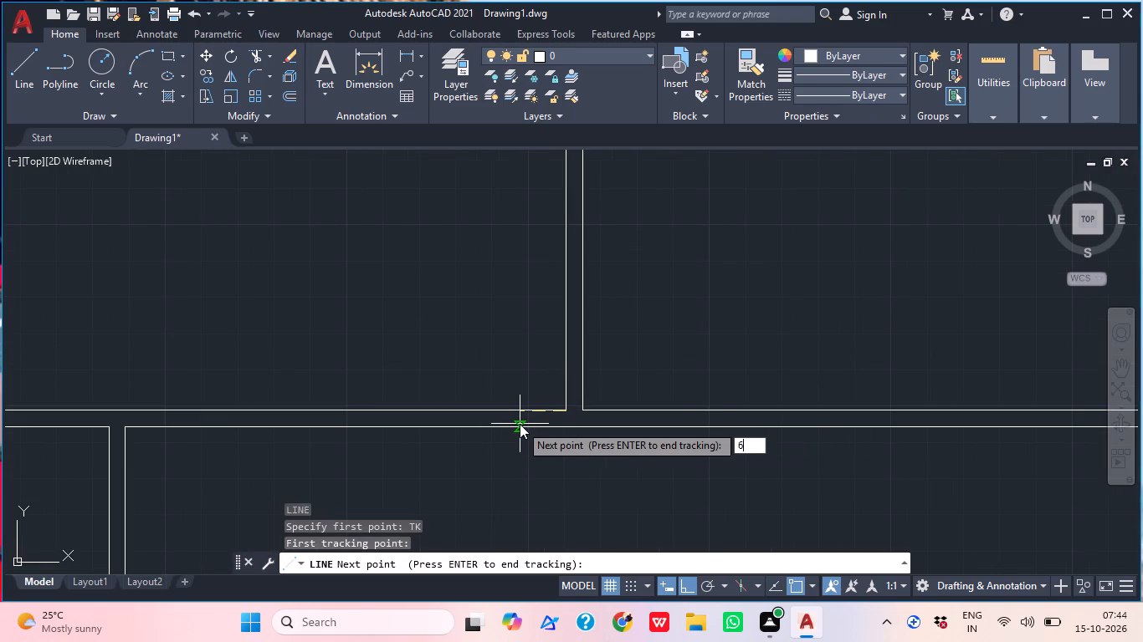
key(shift+quotedbl)
key(Return)
key(Return)
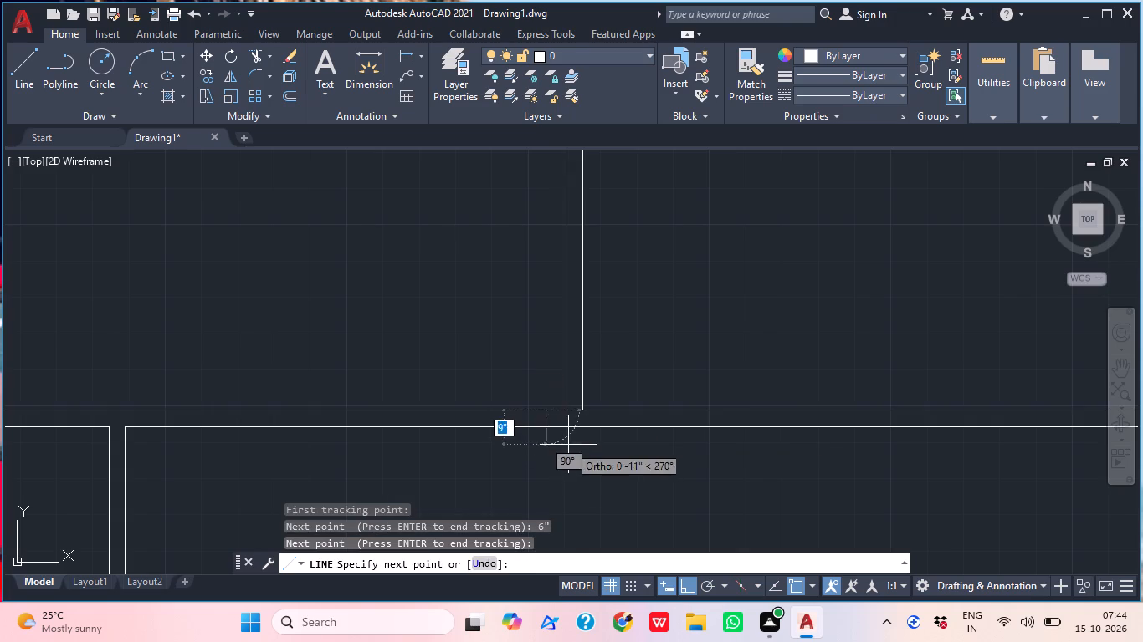
click(546, 422)
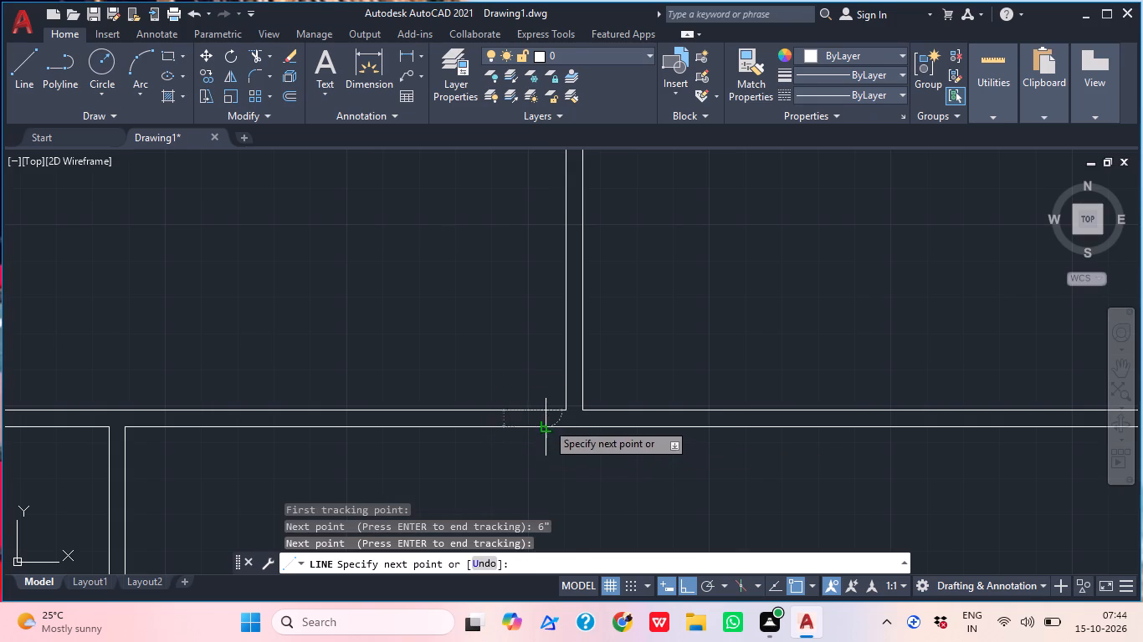
key(Escape)
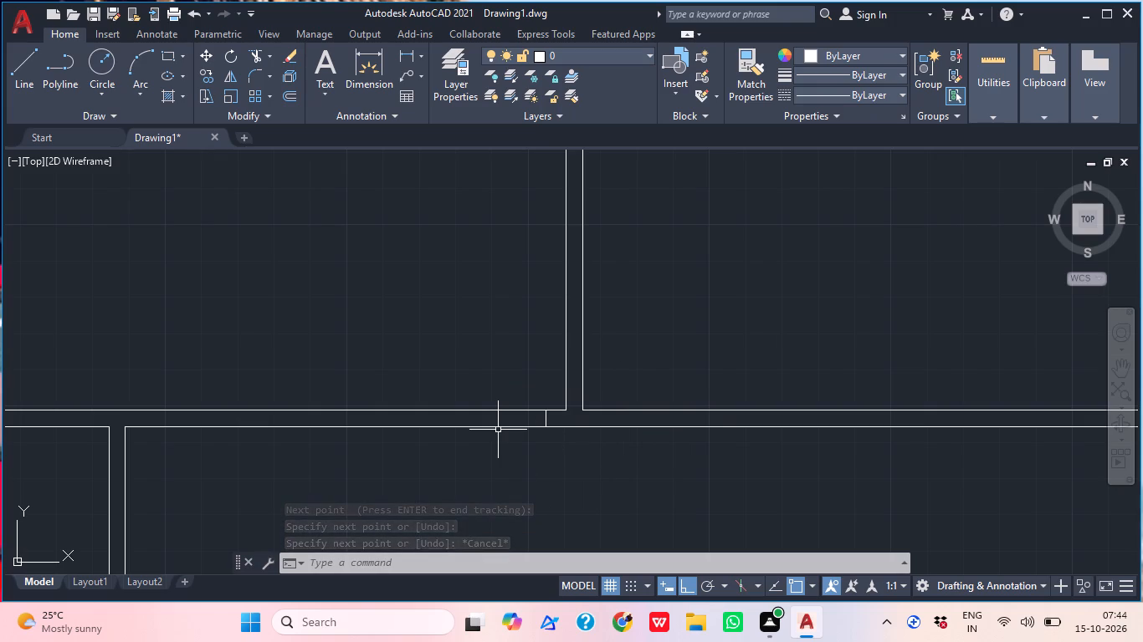
Offset the new jamb line 3'6" to the left along the wall below the left large room.
text(O)
key(space)
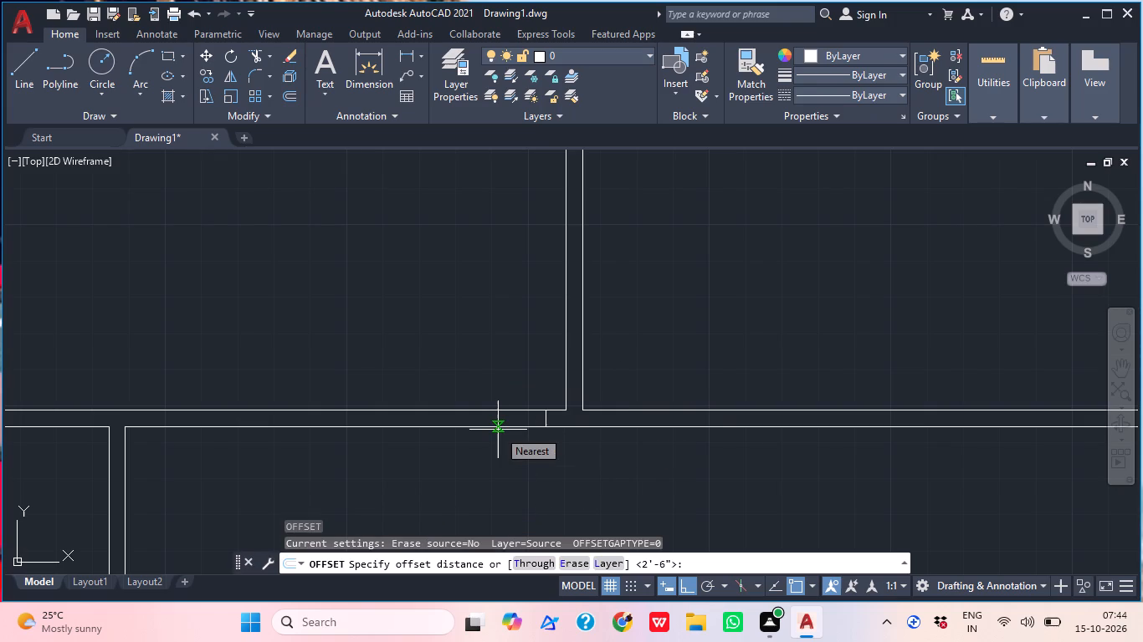
text(3'6")
key(Return)
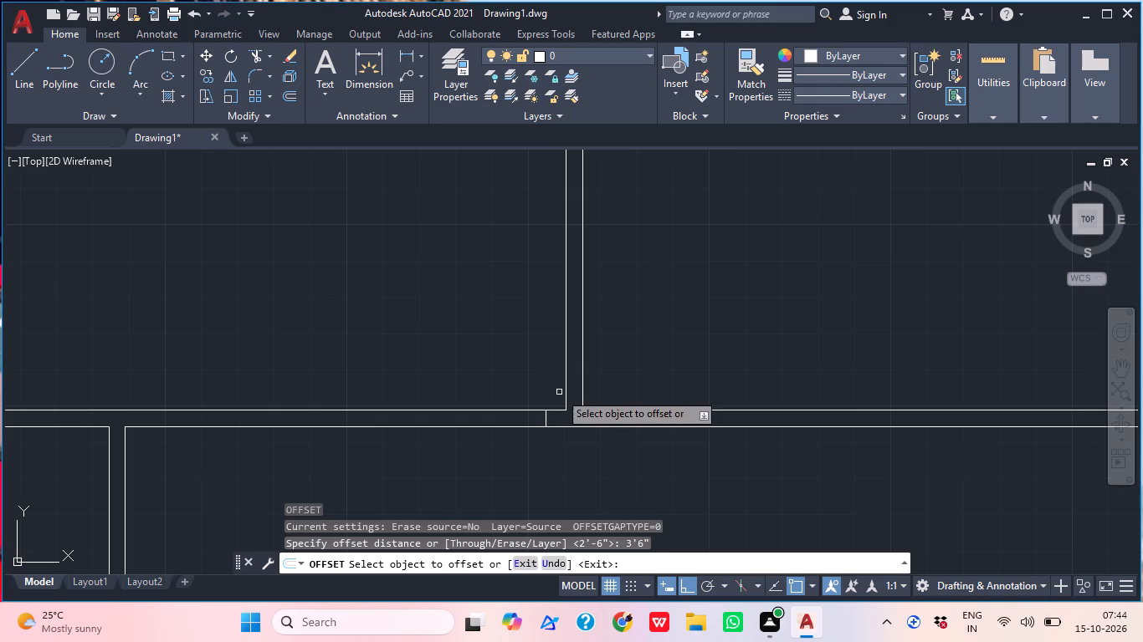
click(545, 418)
click(362, 443)
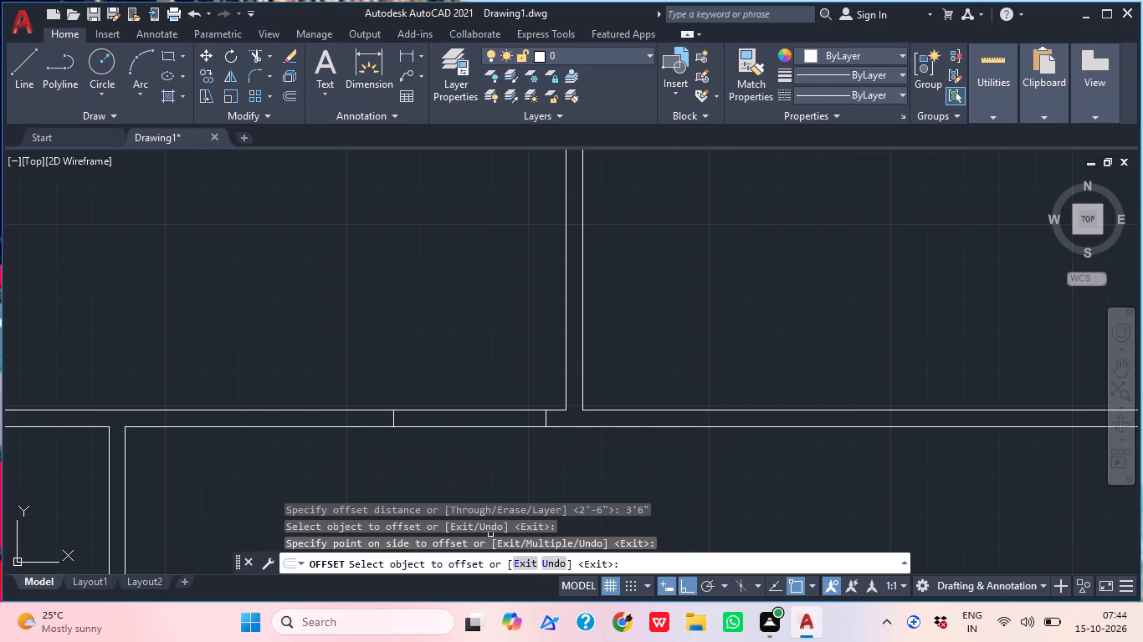
middle_drag(536, 530, 619, 451)
middle_drag(476, 457, 657, 412)
key(Escape)
Trim both wall lines between the two jambs to open the doorway below the left large room.
key(t)
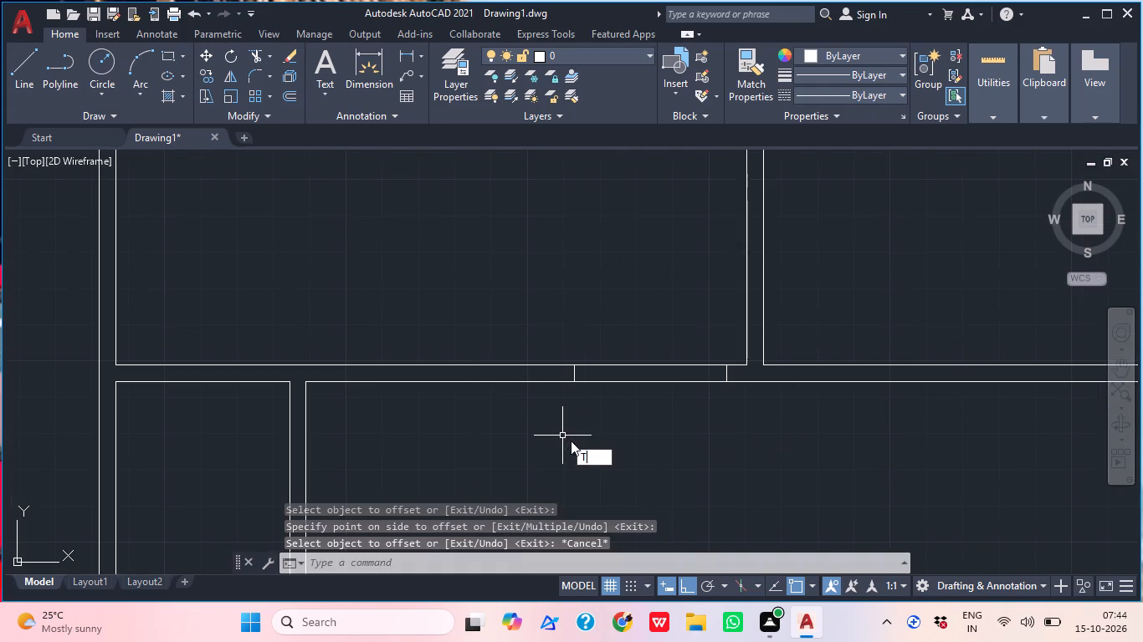
key(r)
key(space)
click(614, 381)
click(586, 349)
click(617, 381)
key(Escape)
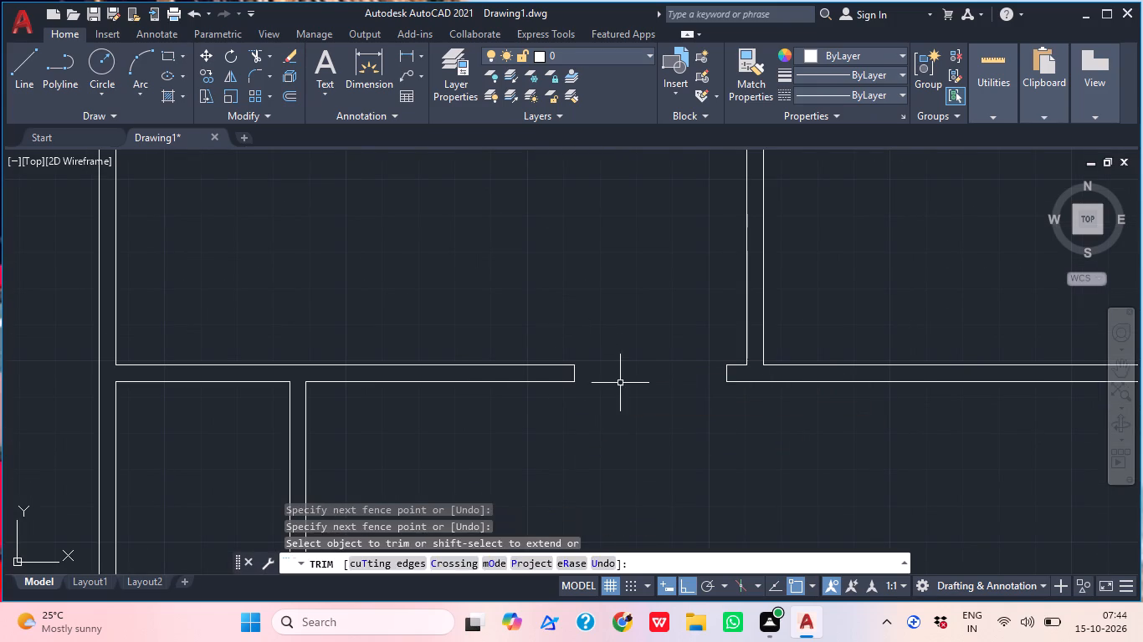
Examine the floor plan's door openings and walls from the top rooms down to the three lower rooms.
scroll(695, 388, down, 1)
middle_drag(701, 393, 539, 391)
middle_drag(746, 347, 710, 386)
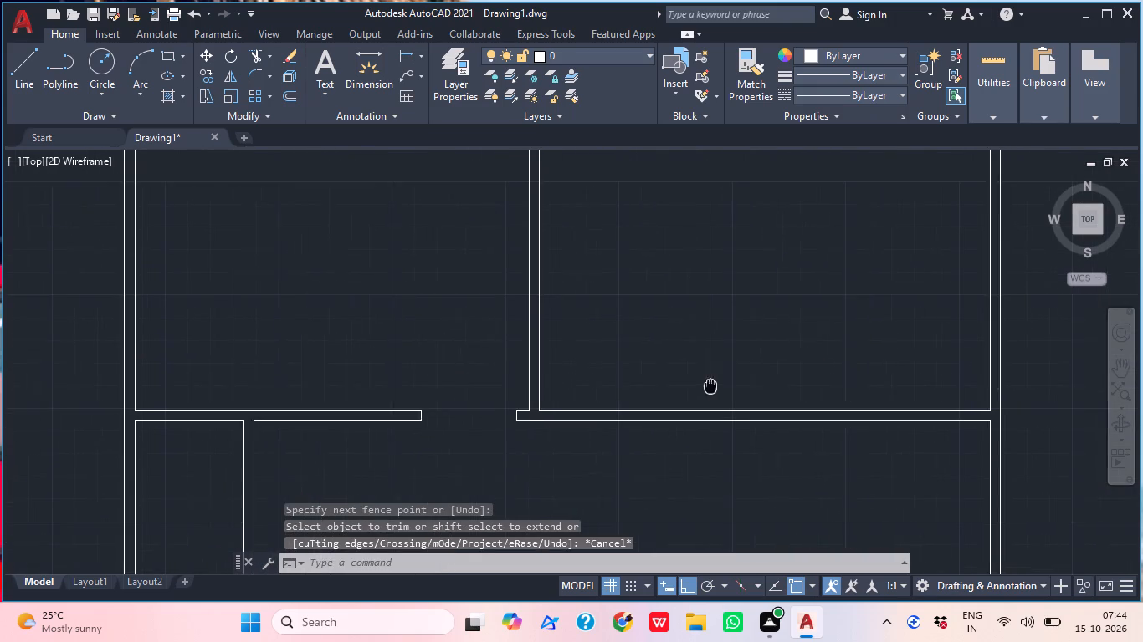
middle_drag(710, 386, 701, 386)
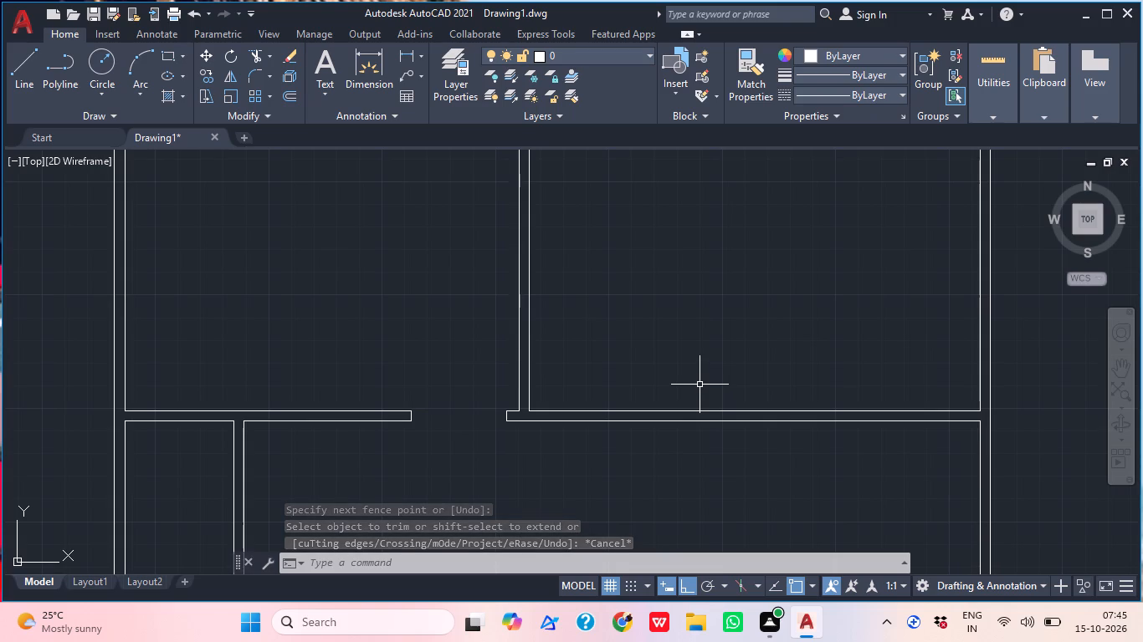
scroll(705, 403, down, 2)
middle_drag(710, 493, 608, 463)
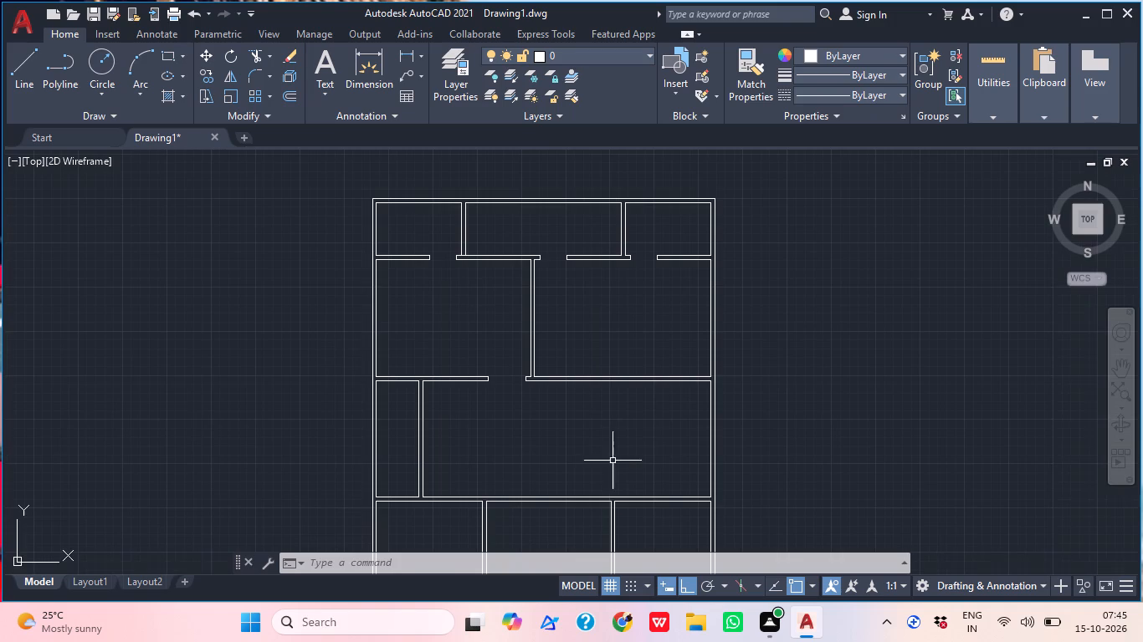
middle_drag(585, 426, 525, 405)
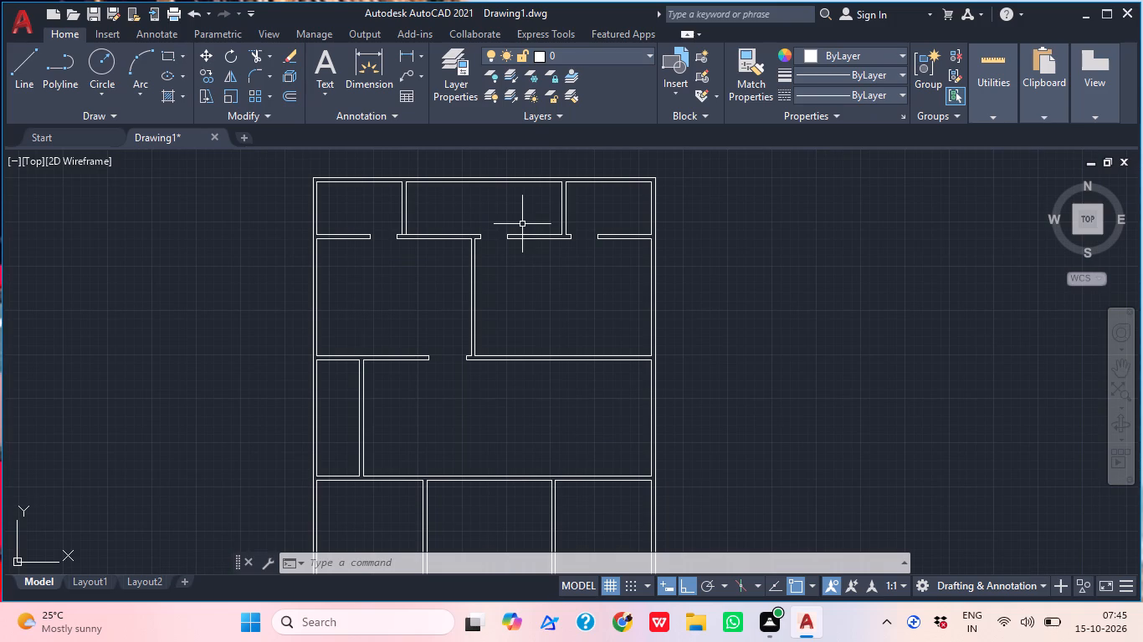
middle_drag(561, 287, 525, 261)
middle_drag(497, 396, 466, 377)
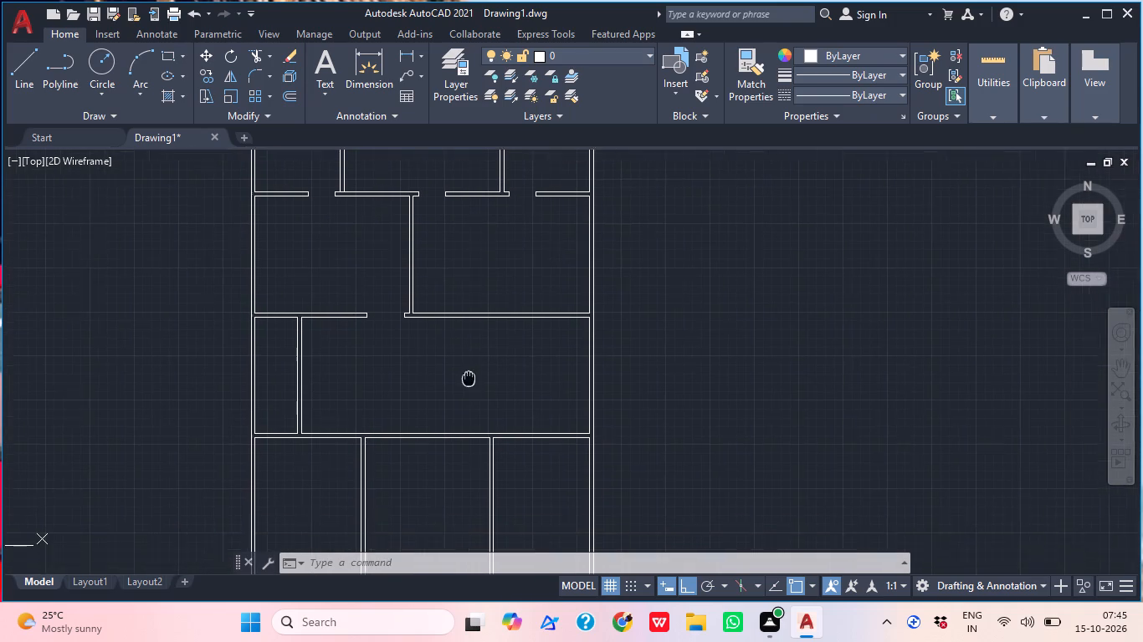
middle_drag(466, 377, 448, 373)
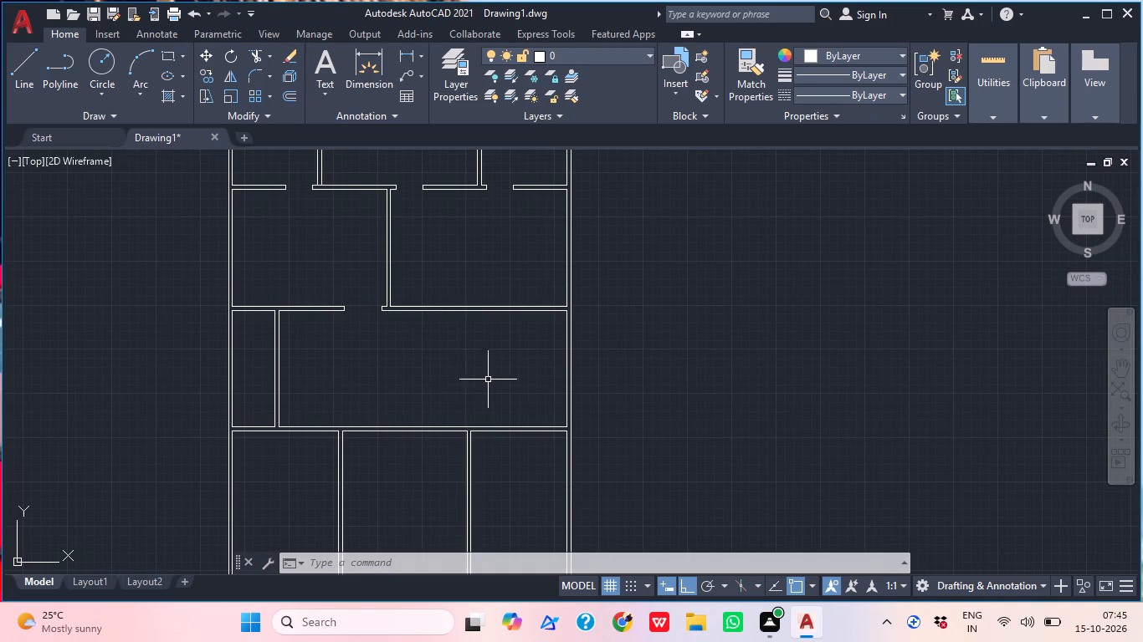
Draw a jamb line across the wall below the right large room, tracked 6" right of the central partition's right face.
scroll(409, 304, up, 1)
middle_drag(422, 334, 402, 439)
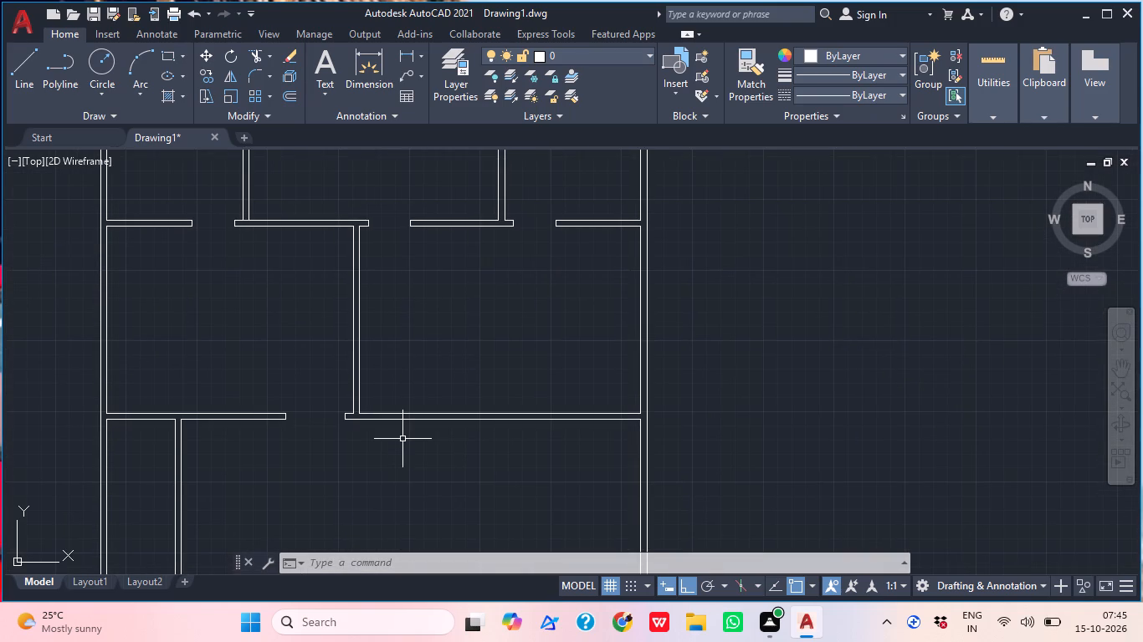
text(L)
key(space)
text(TK)
key(space)
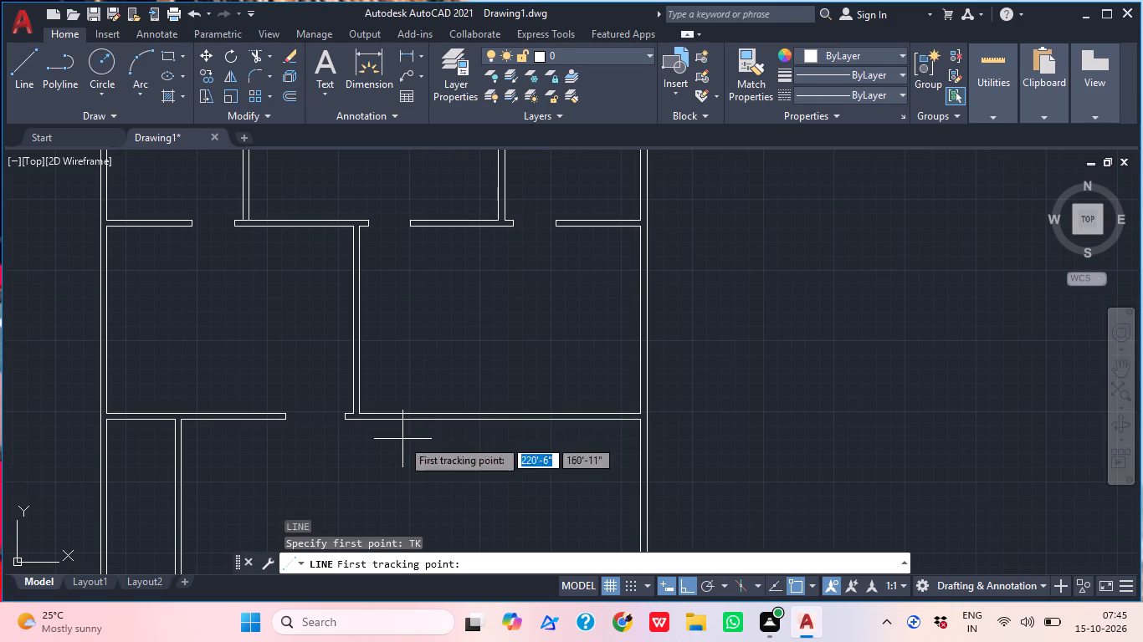
scroll(345, 429, up, 3)
click(400, 374)
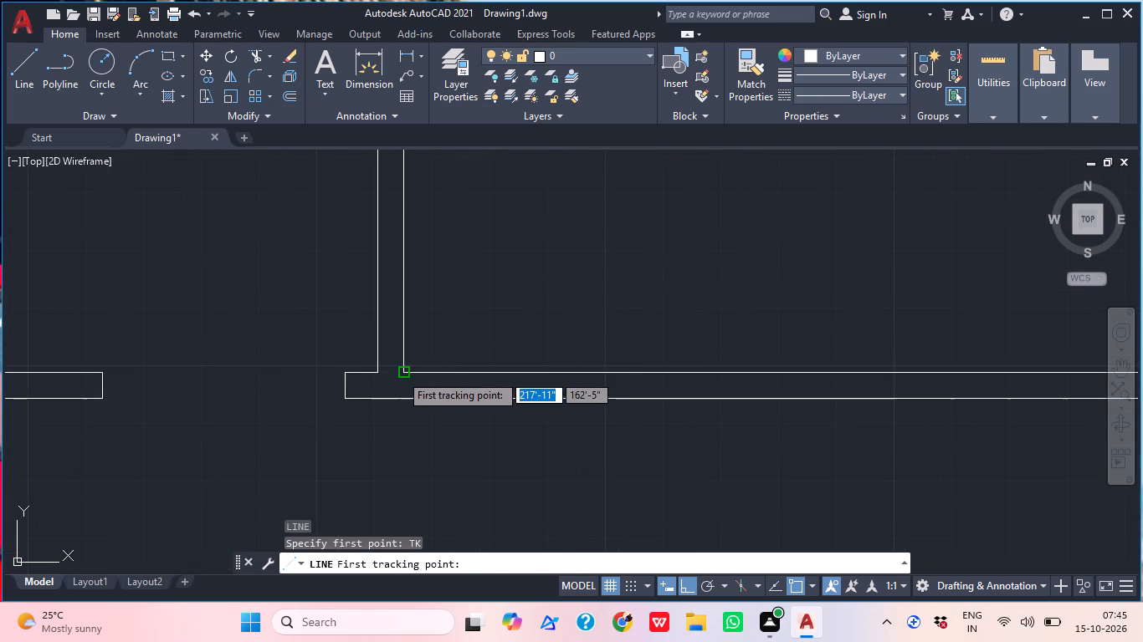
key(6)
key(shift+quotedbl)
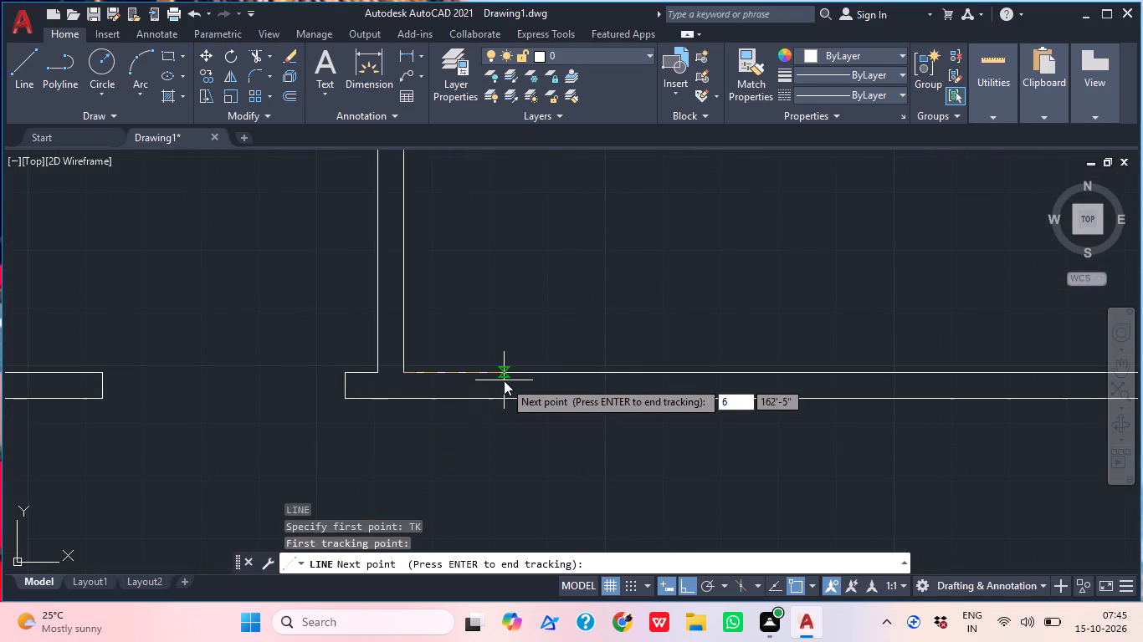
key(Return)
key(Return)
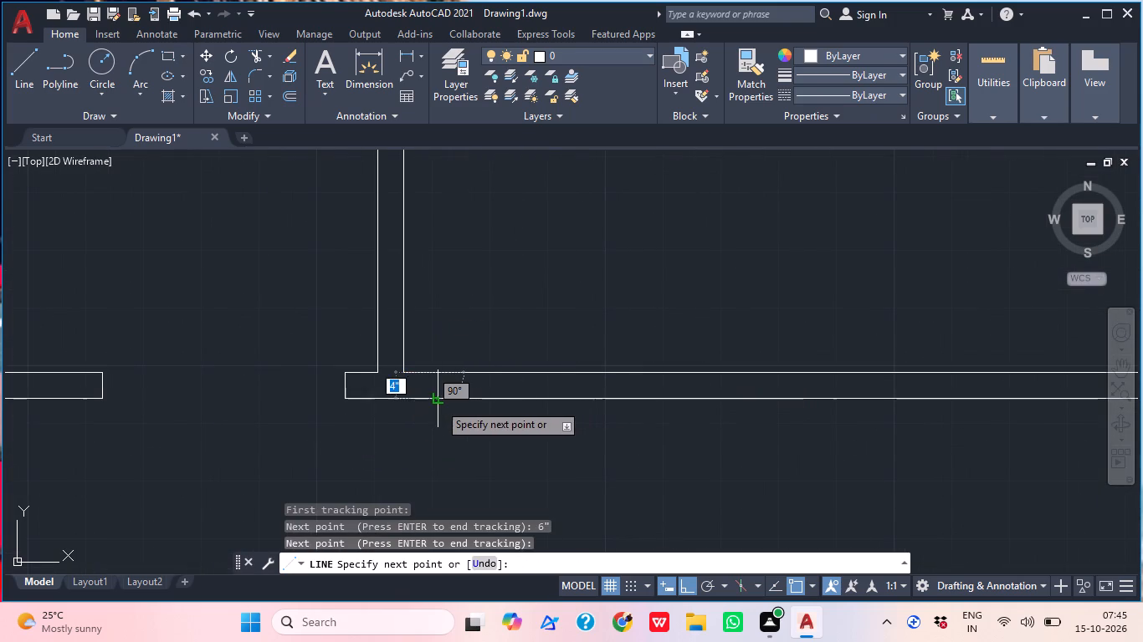
click(438, 403)
key(Escape)
Offset the new jamb line 3'6" to the right along the wall below the right large room.
scroll(503, 379, down, 1)
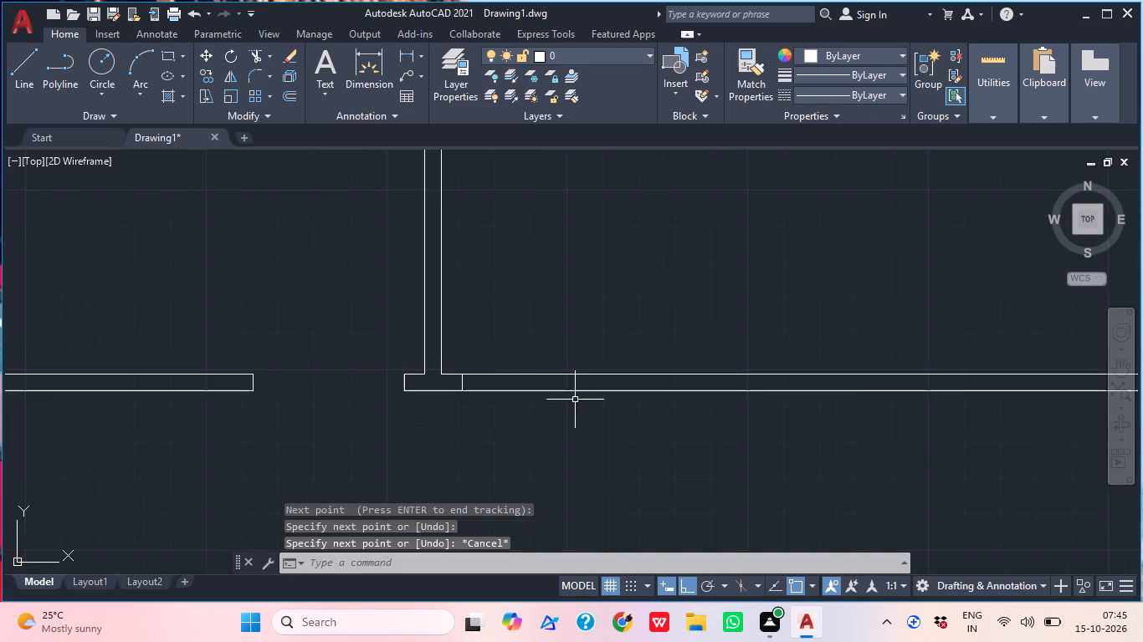
middle_drag(577, 401, 559, 438)
scroll(574, 404, down, 1)
key(o)
key(space)
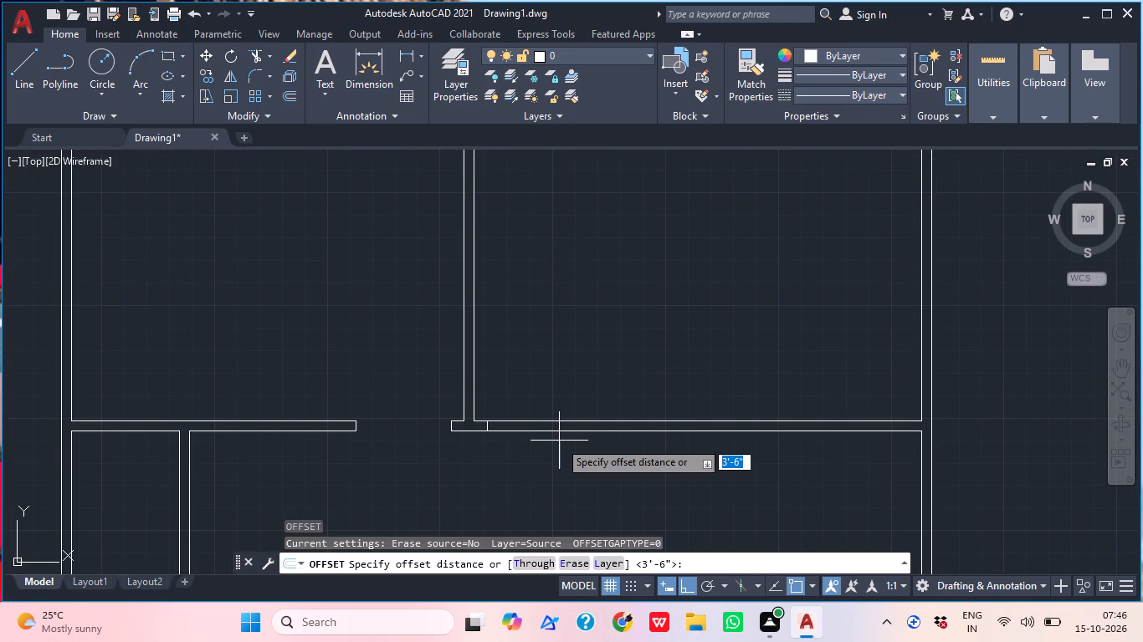
key(space)
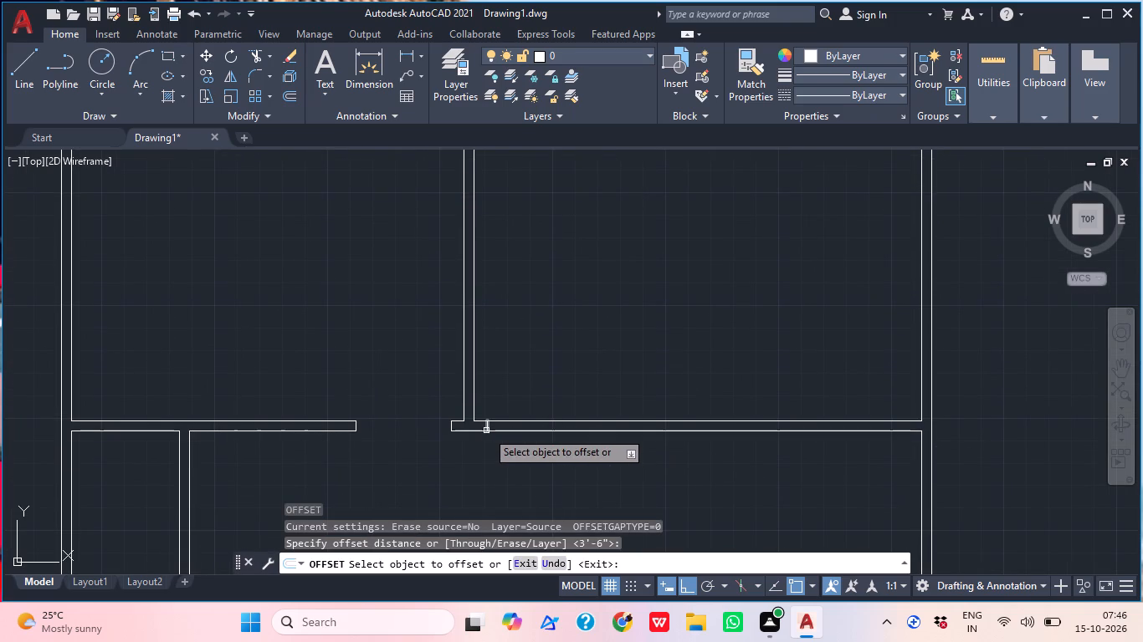
click(486, 431)
drag(582, 427, 598, 436)
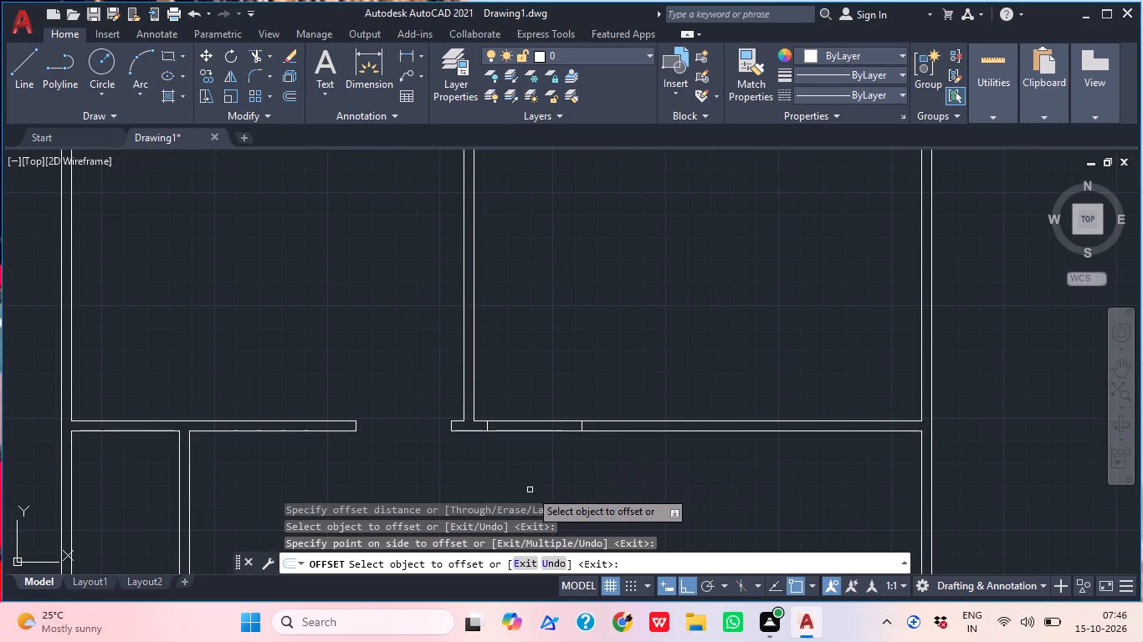
key(Escape)
Trim both wall lines between the two jambs to open the doorway below the right large room.
text(TR)
key(space)
click(530, 490)
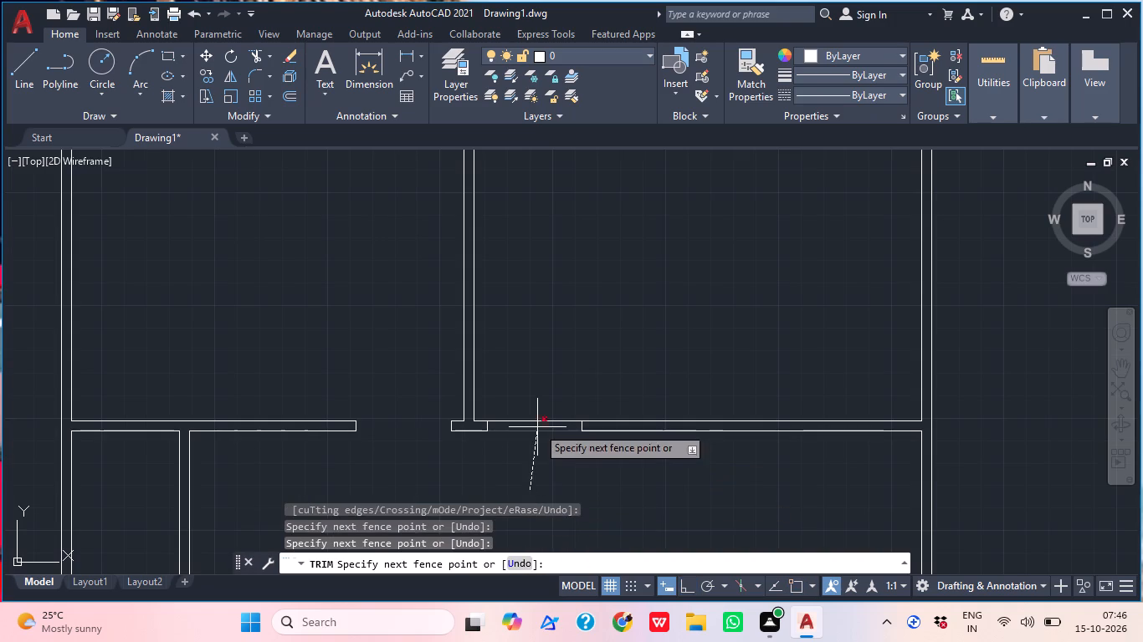
click(538, 405)
scroll(549, 417, down, 1)
middle_drag(595, 448, 586, 457)
key(Escape)
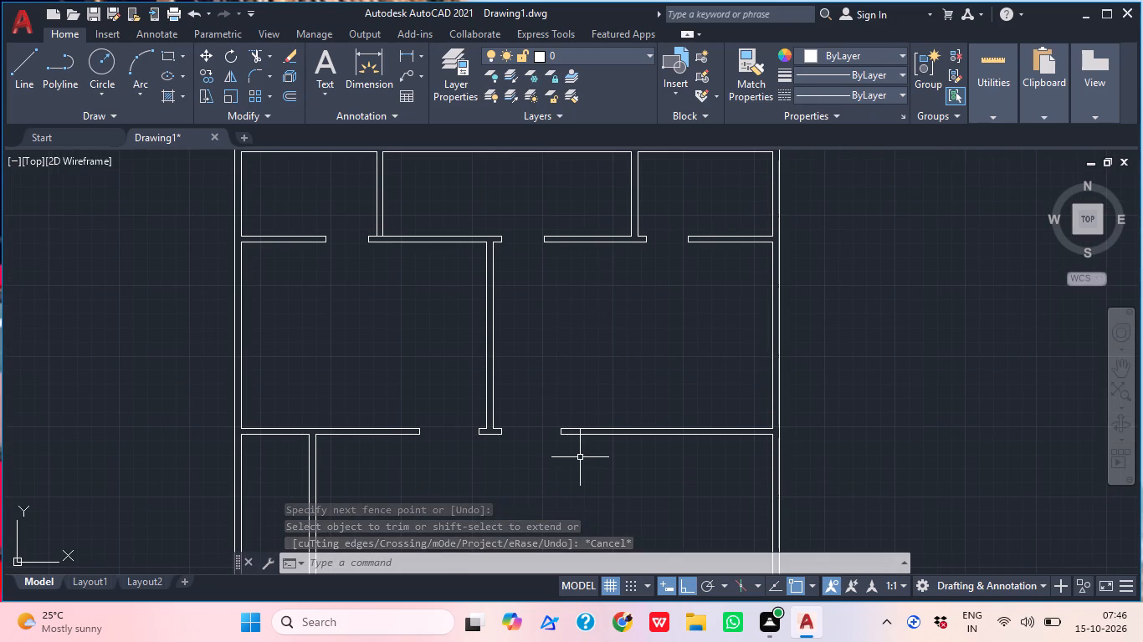
Offset the right outer wall's inner face 11' to the left across the room below the right large room.
middle_drag(546, 485, 458, 383)
scroll(525, 474, down, 1)
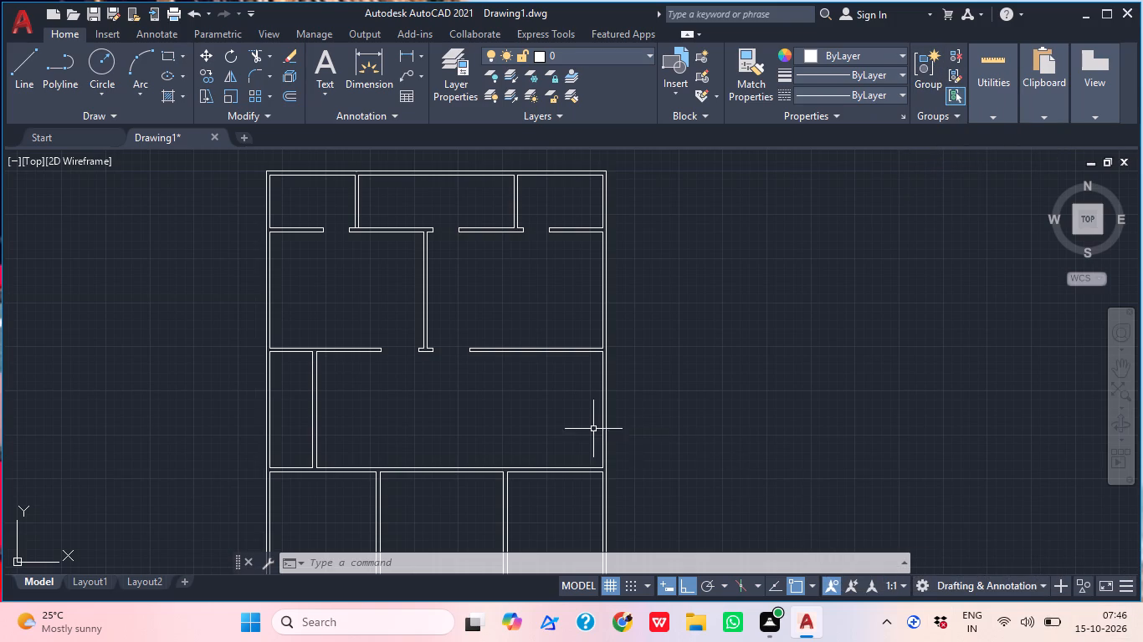
key(Escape)
middle_drag(529, 441, 413, 338)
middle_drag(494, 398, 548, 346)
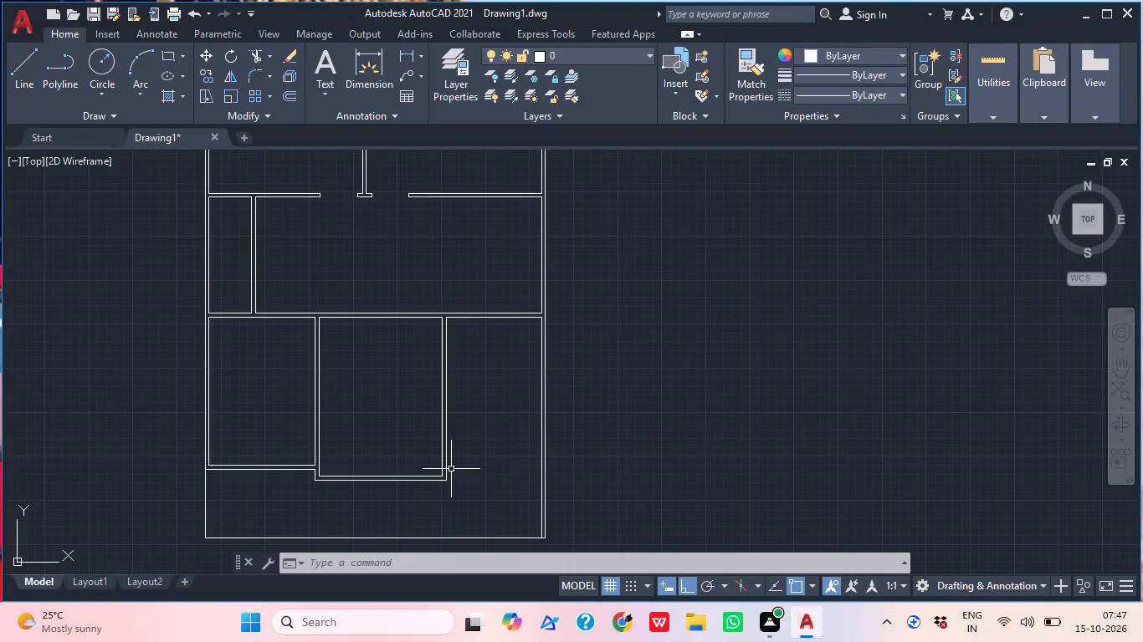
middle_drag(392, 306, 379, 329)
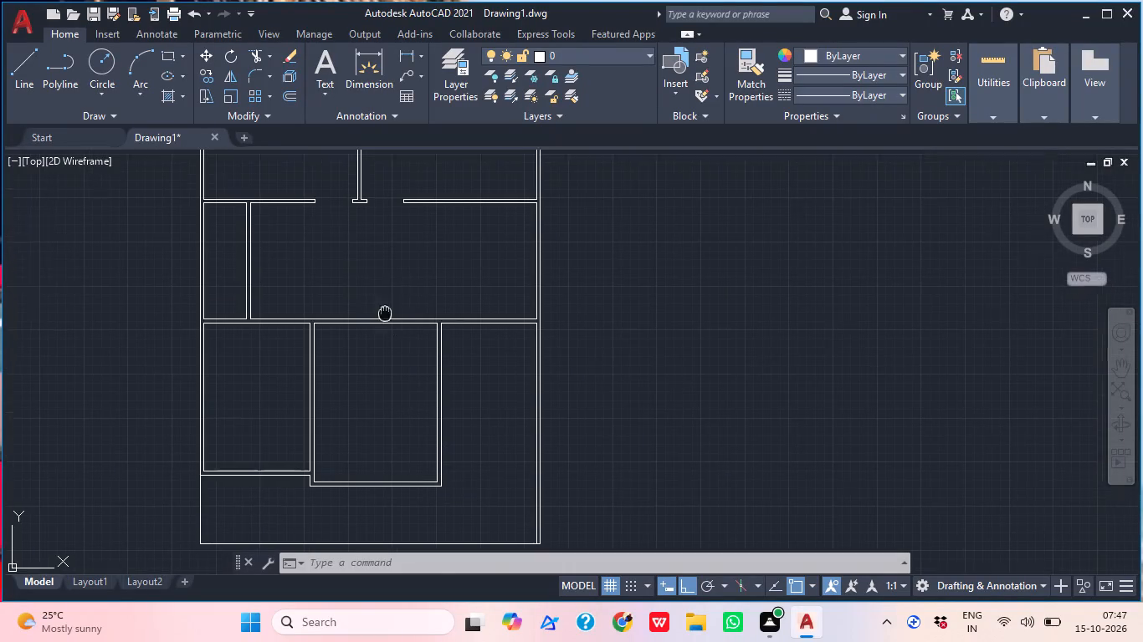
middle_drag(379, 329, 379, 343)
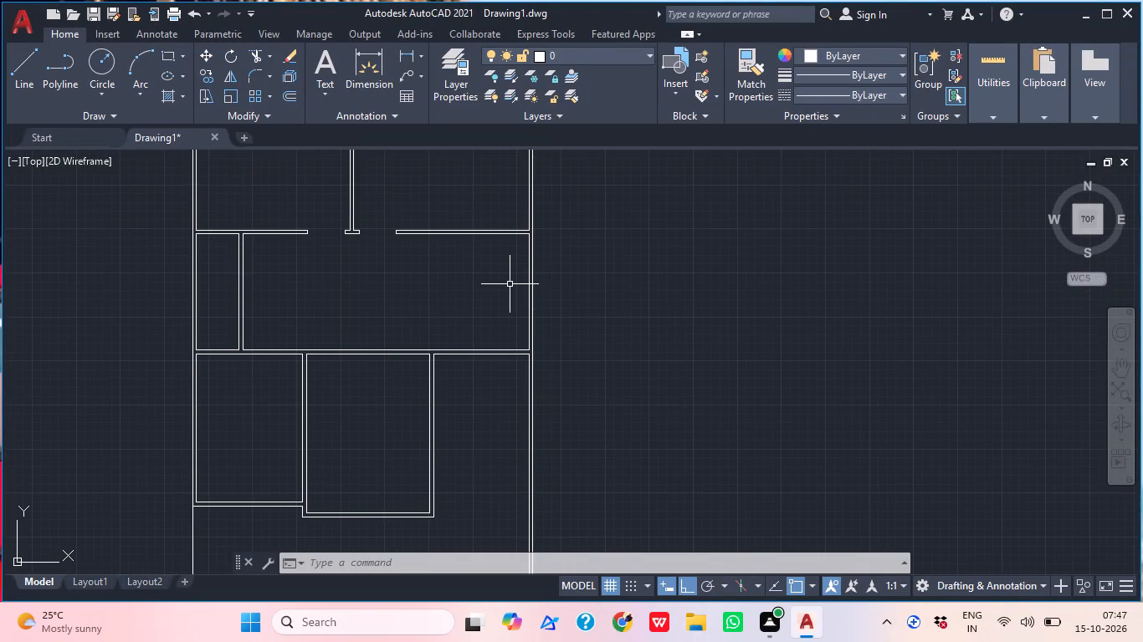
text(O)
key(space)
text(11')
key(Return)
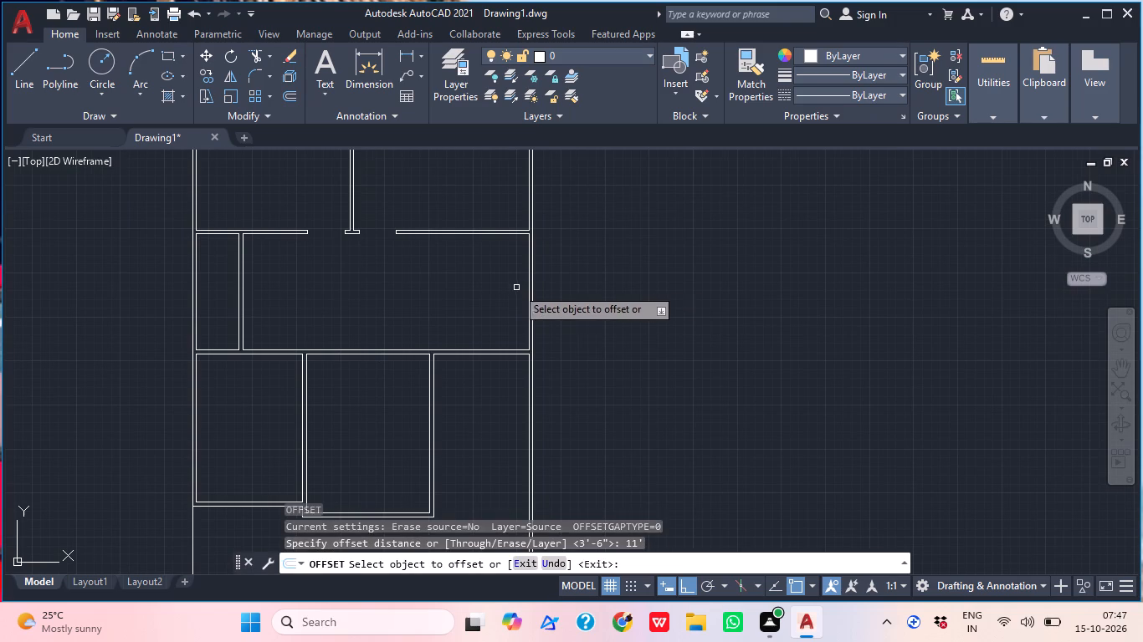
scroll(520, 292, up, 2)
click(536, 304)
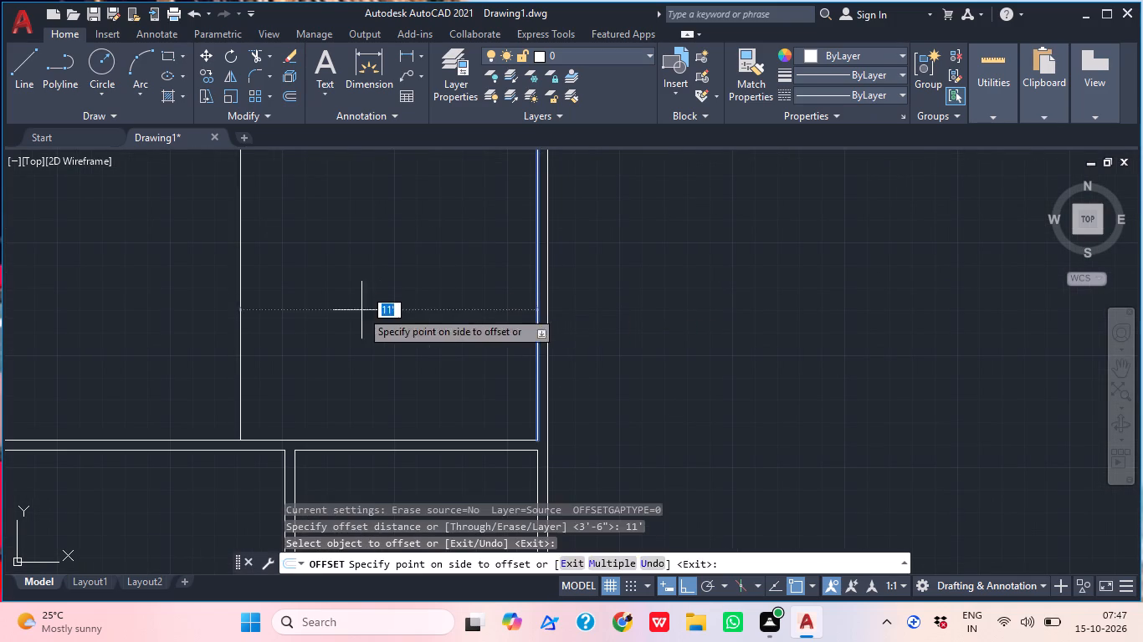
click(356, 310)
scroll(358, 316, down, 1)
middle_drag(377, 339, 423, 379)
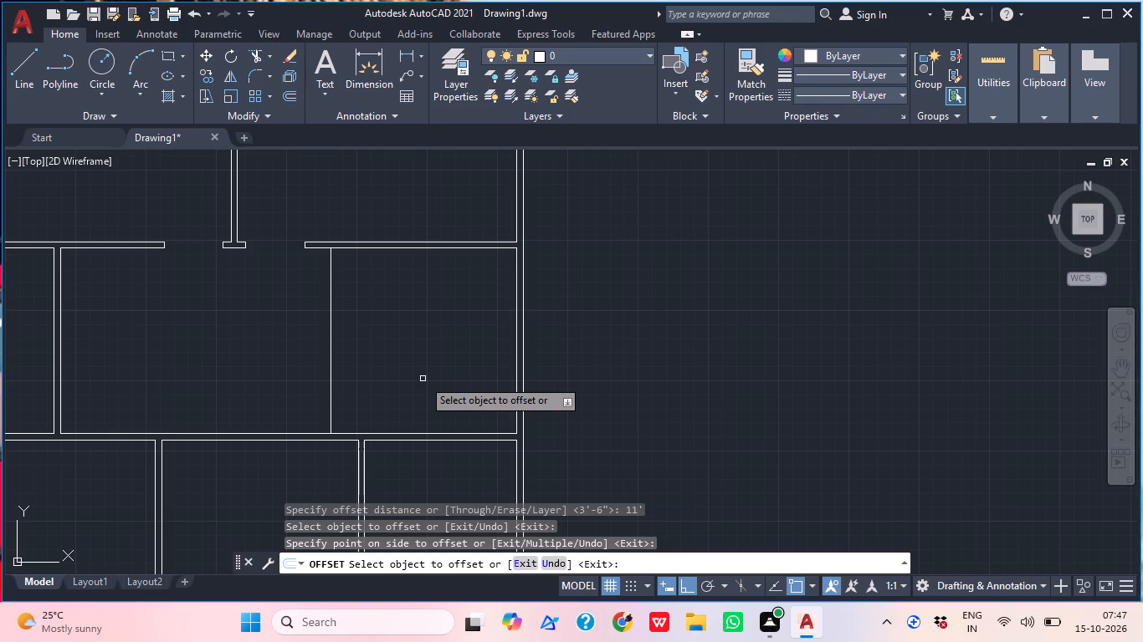
key(space)
Offset the new partition line 4.5" to the left to give the wall its thickness.
key(space)
text(4.5")
key(Return)
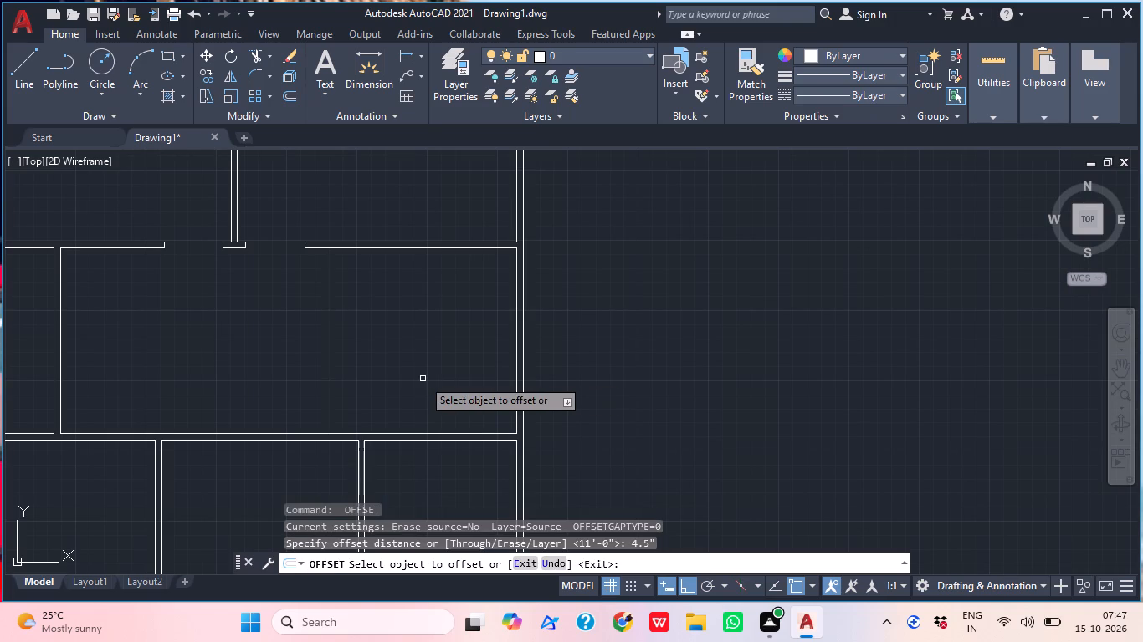
click(331, 338)
click(257, 338)
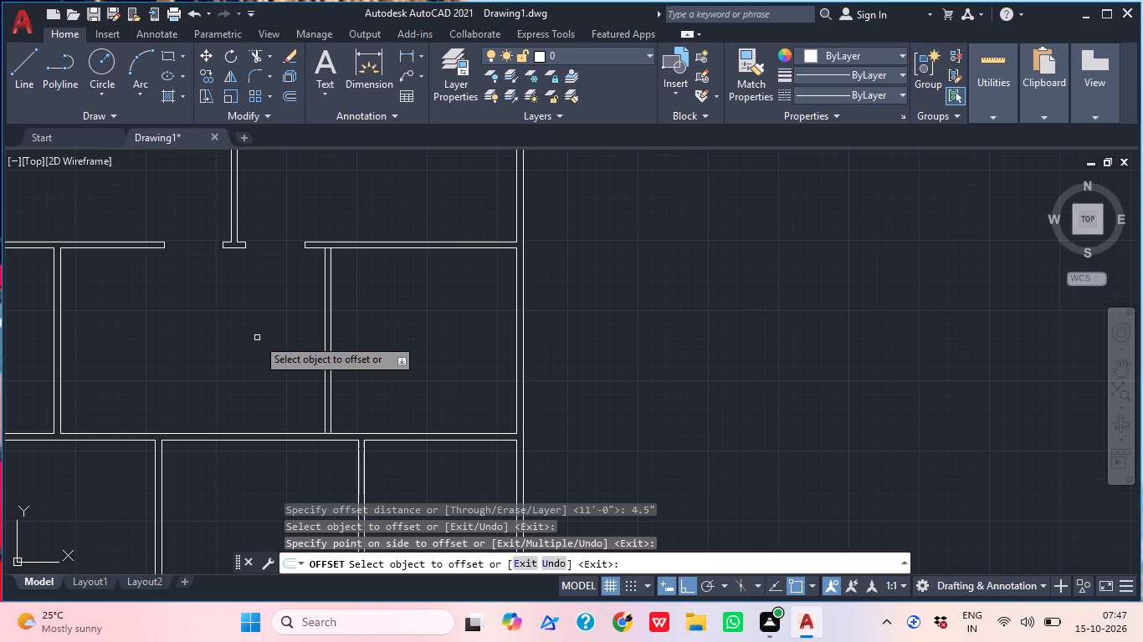
key(Escape)
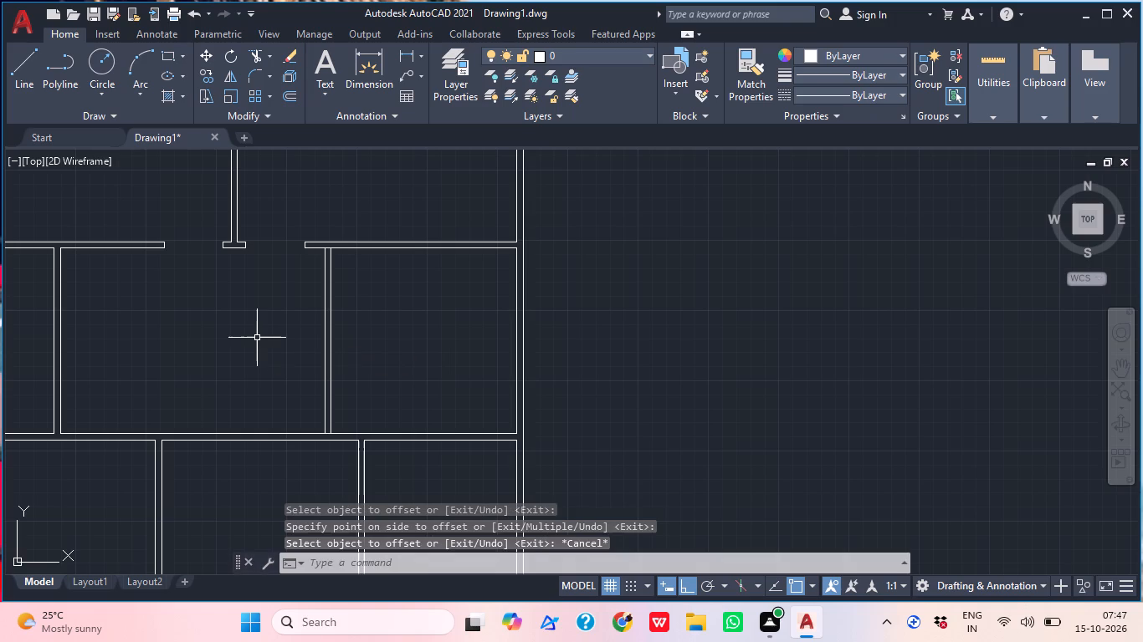
Trim the horizontal wall lines between the new partition's faces at its upper and lower junctions.
text(TR)
key(space)
scroll(325, 252, up, 2)
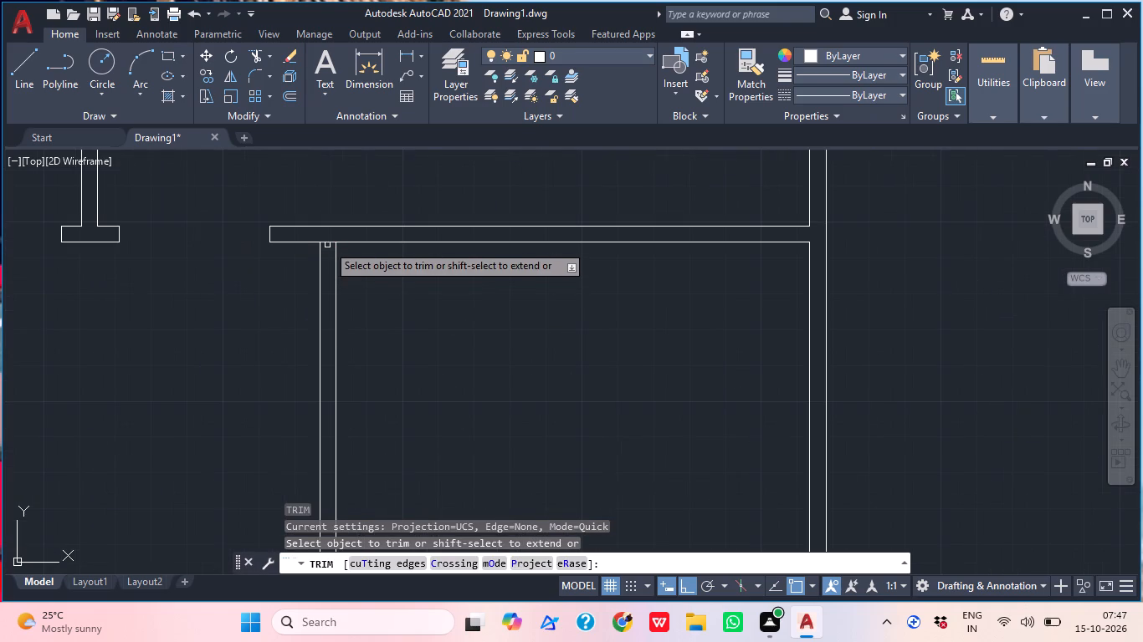
click(325, 236)
click(328, 262)
middle_drag(374, 343, 401, 190)
middle_drag(352, 456, 383, 317)
scroll(363, 436, up, 1)
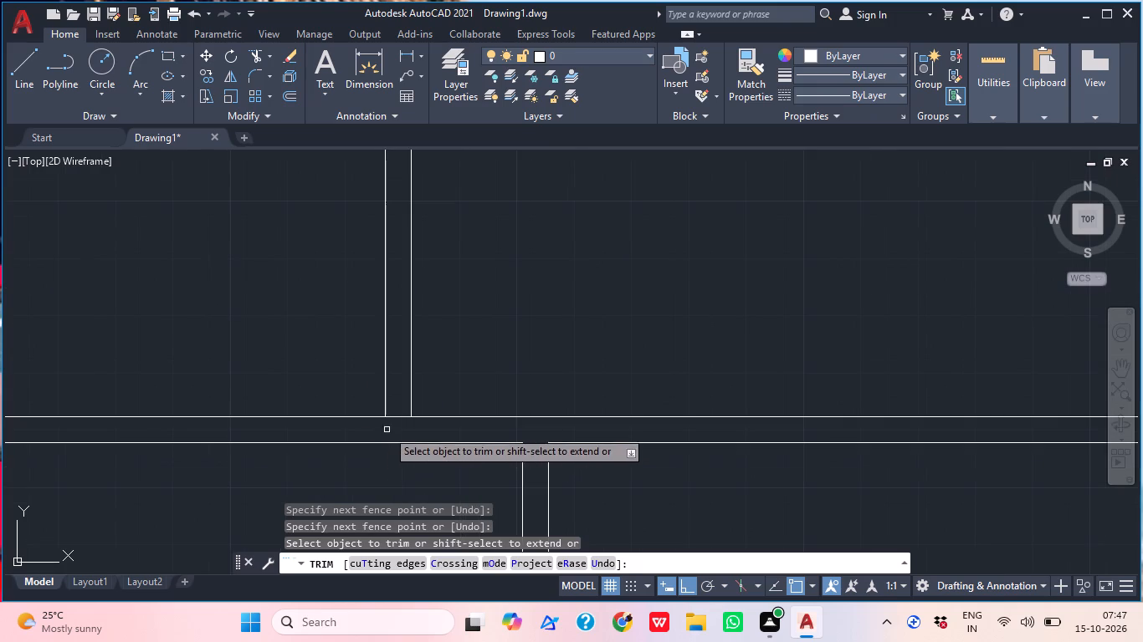
click(387, 429)
click(397, 410)
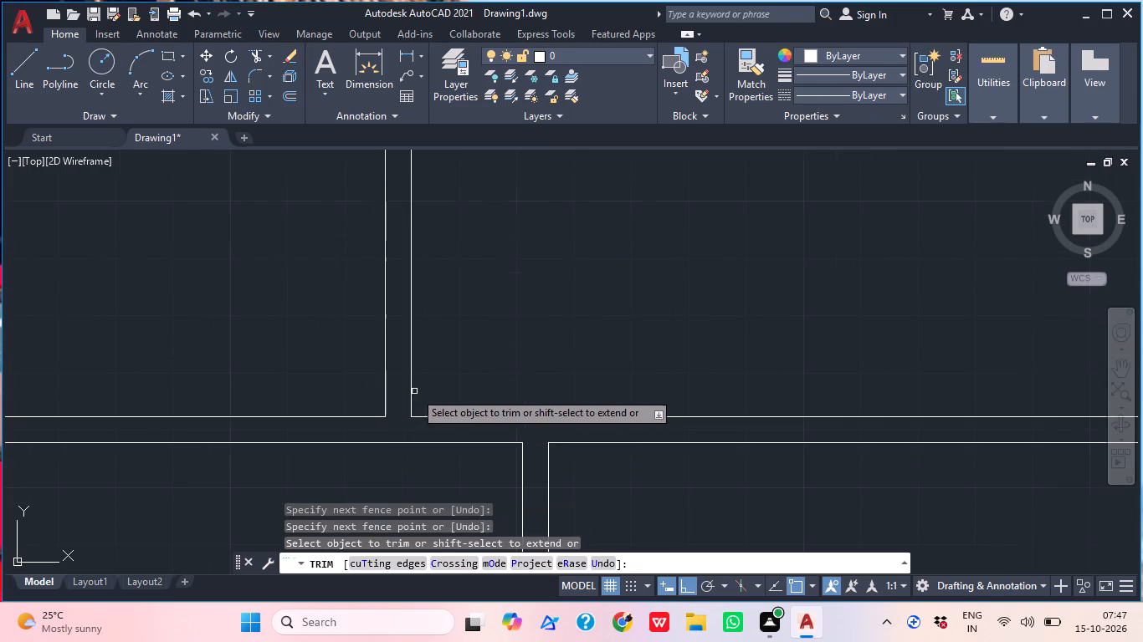
scroll(414, 391, down, 3)
middle_drag(500, 312, 510, 403)
key(Escape)
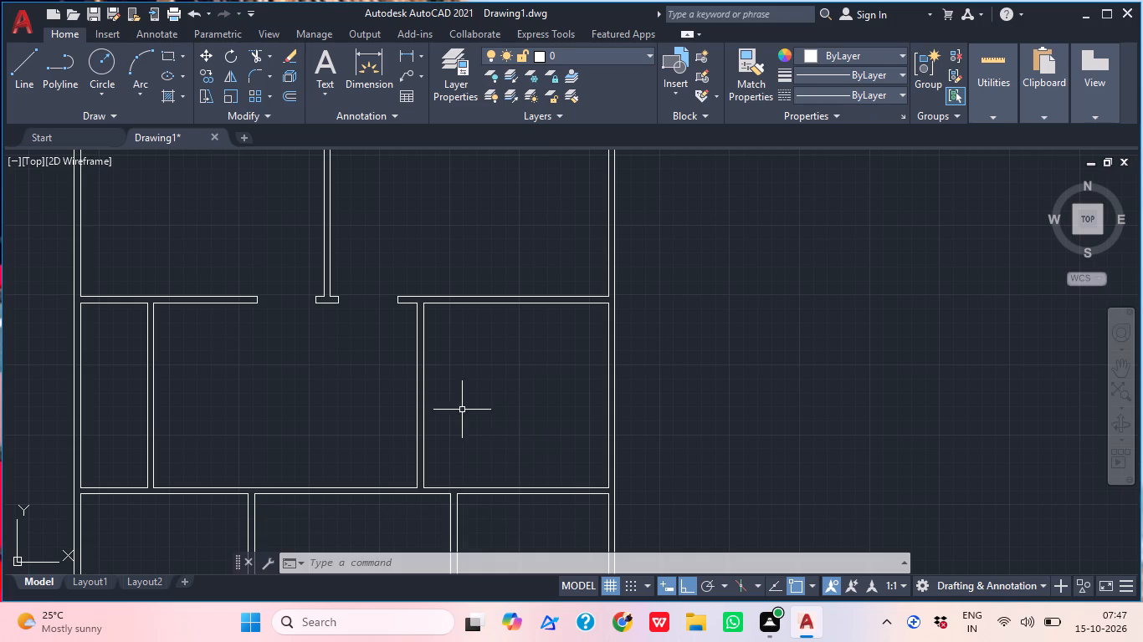
Examine the whole floor plan, from the new partition and the lower rooms up to the top rooms.
middle_drag(511, 362, 525, 334)
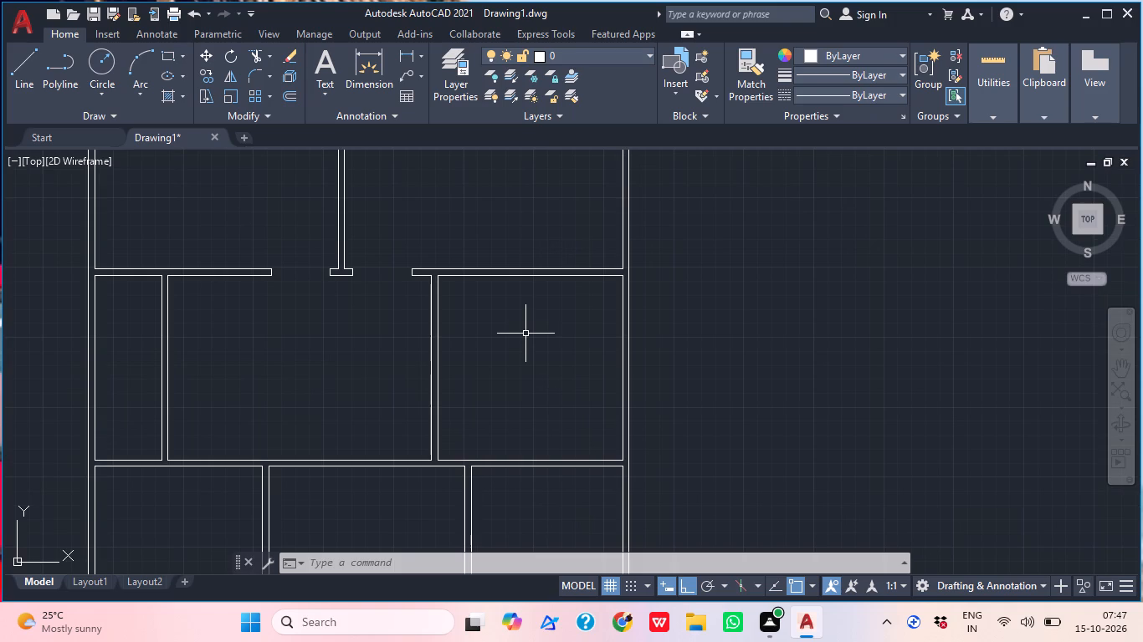
scroll(525, 334, down, 1)
middle_drag(518, 339, 560, 299)
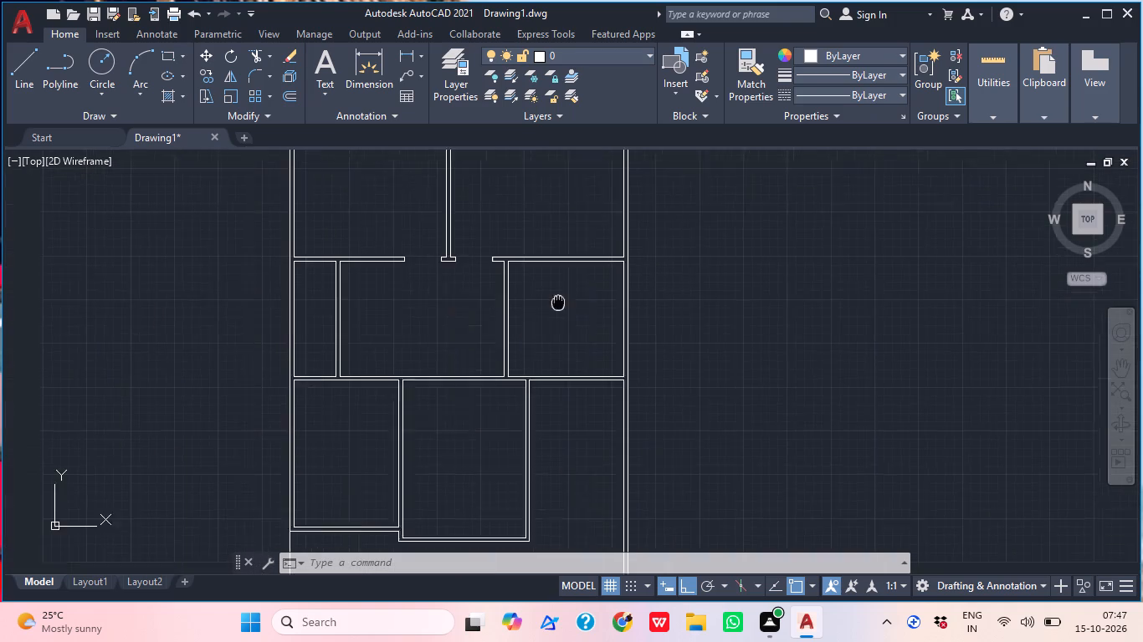
middle_drag(560, 299, 560, 298)
middle_drag(510, 415, 514, 388)
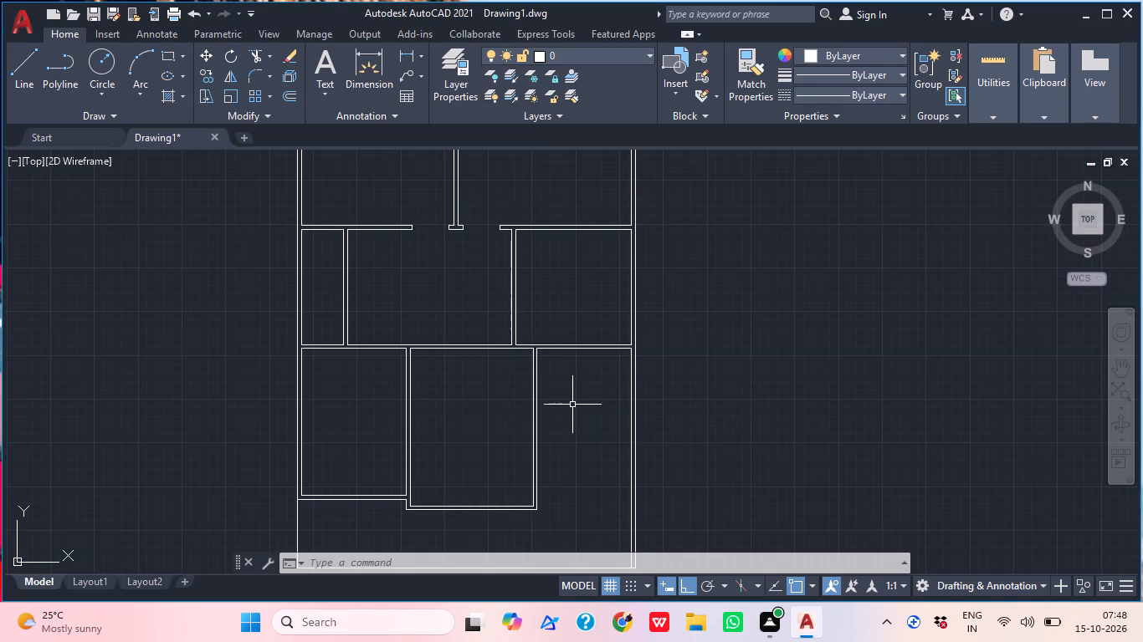
middle_drag(561, 405, 528, 314)
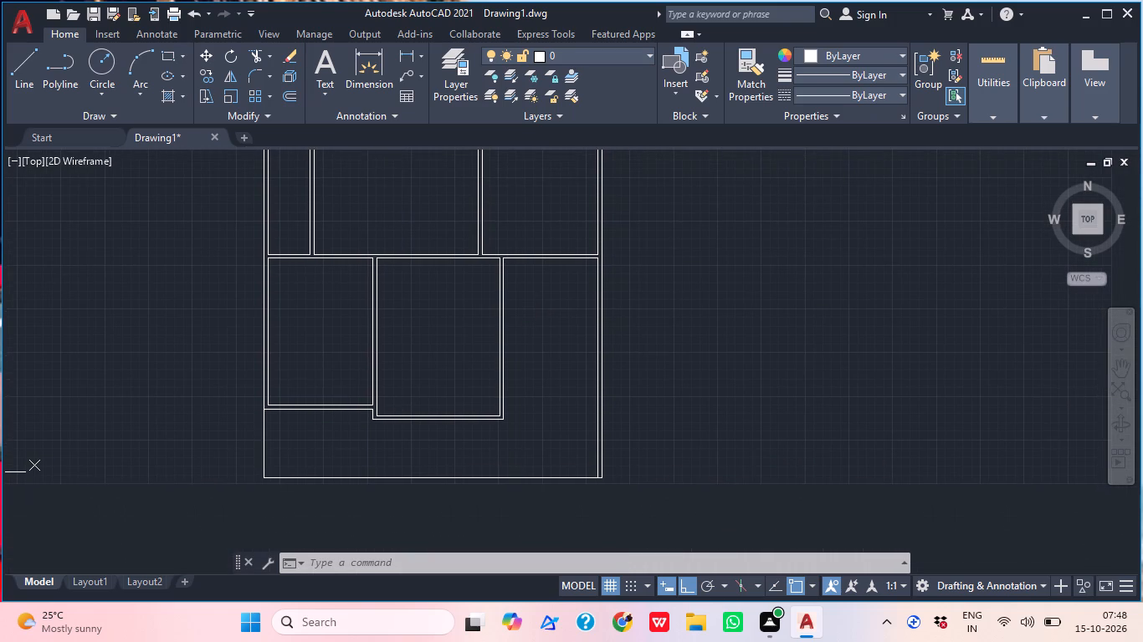
scroll(533, 370, down, 1)
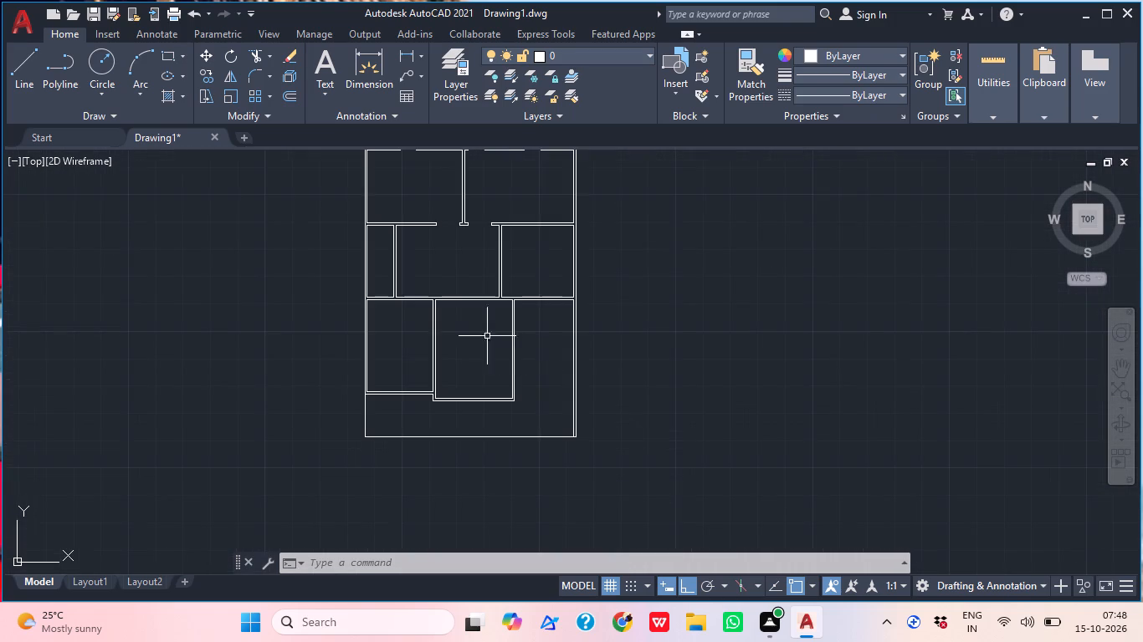
middle_drag(469, 334, 454, 422)
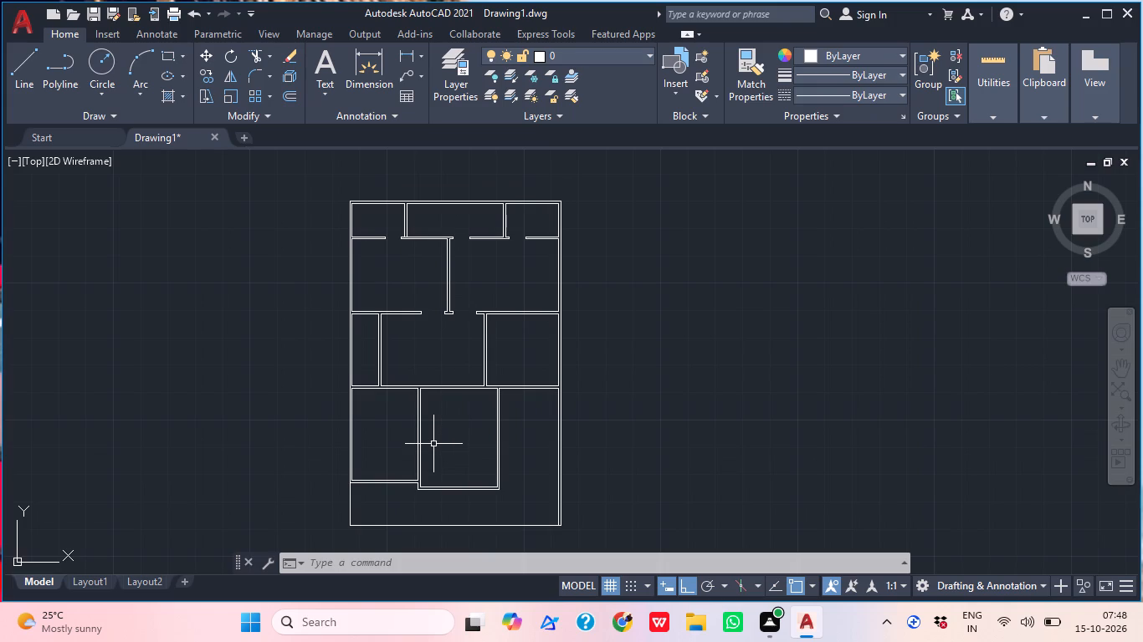
middle_drag(402, 421, 403, 429)
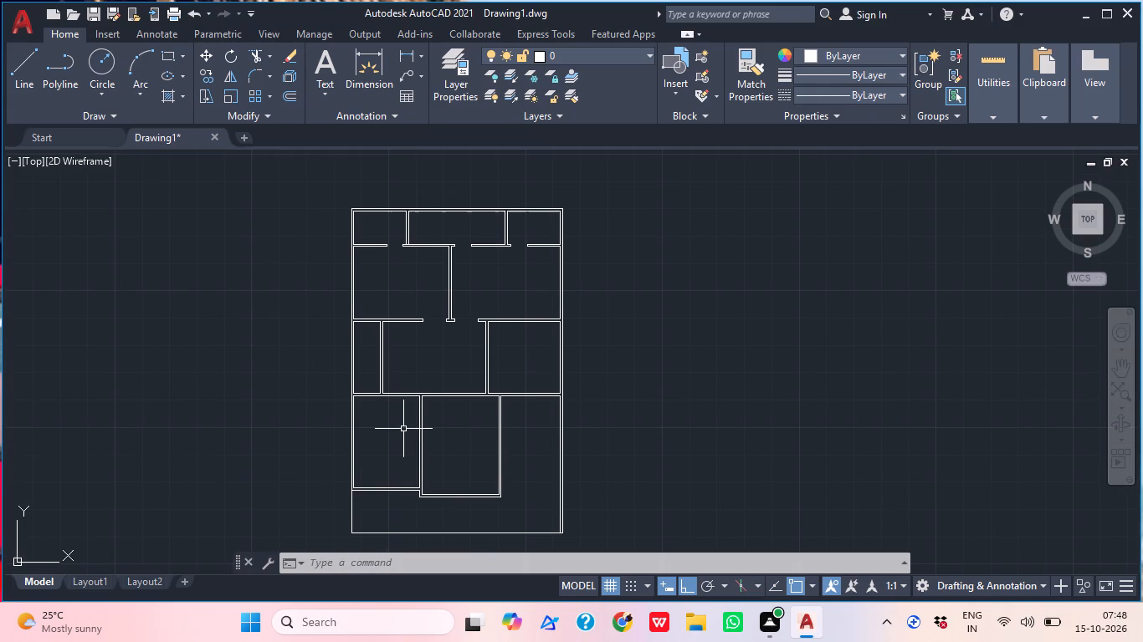
middle_drag(448, 352, 445, 407)
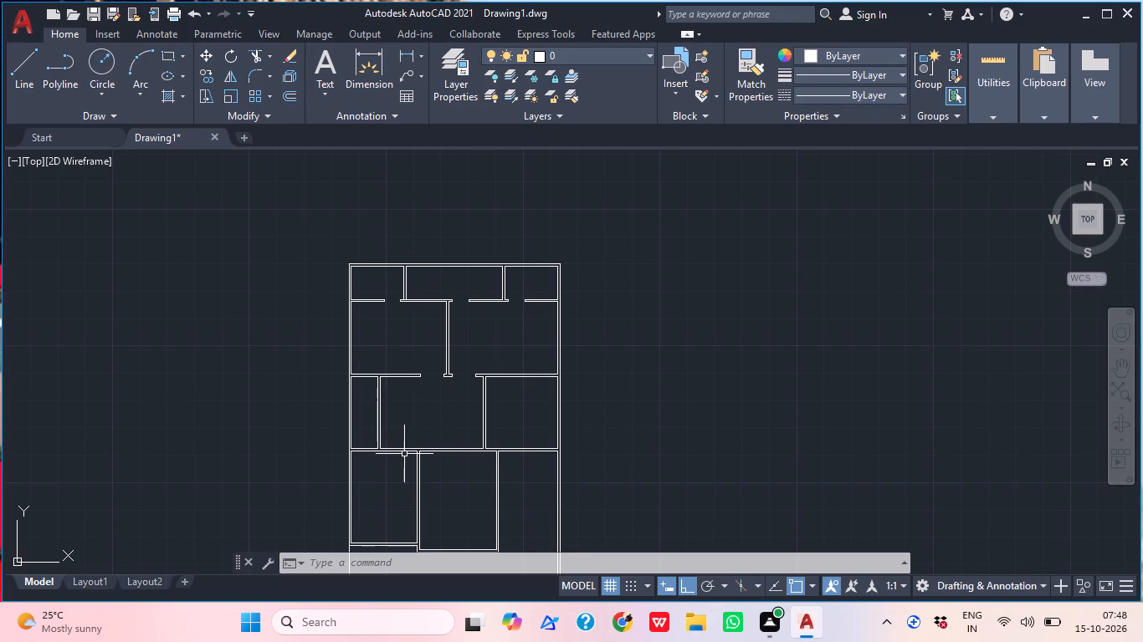
middle_drag(423, 458, 484, 434)
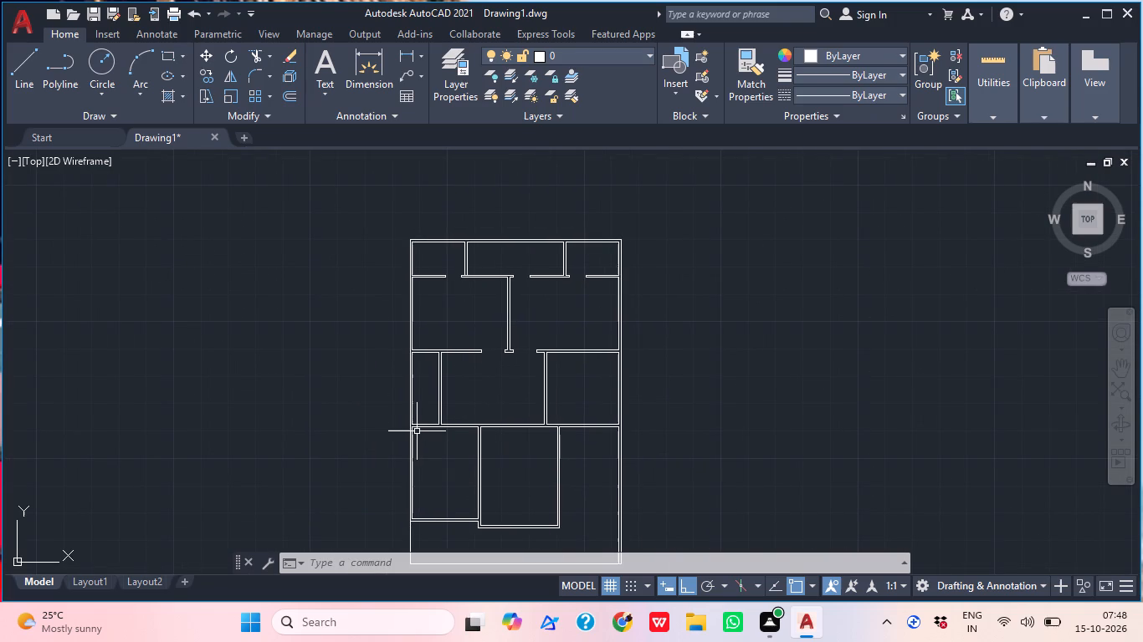
Draw a jamb line across the wall below the narrow left room, tracked 6" left of the room's lower-right inner corner.
scroll(417, 431, up, 3)
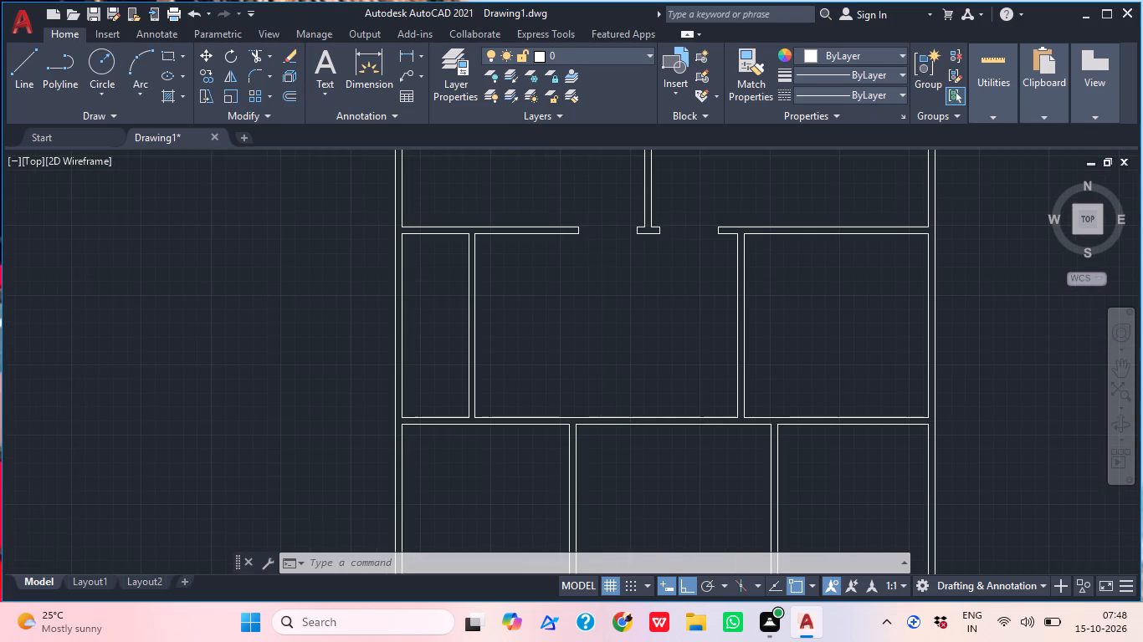
text(L)
key(space)
text(TK)
key(space)
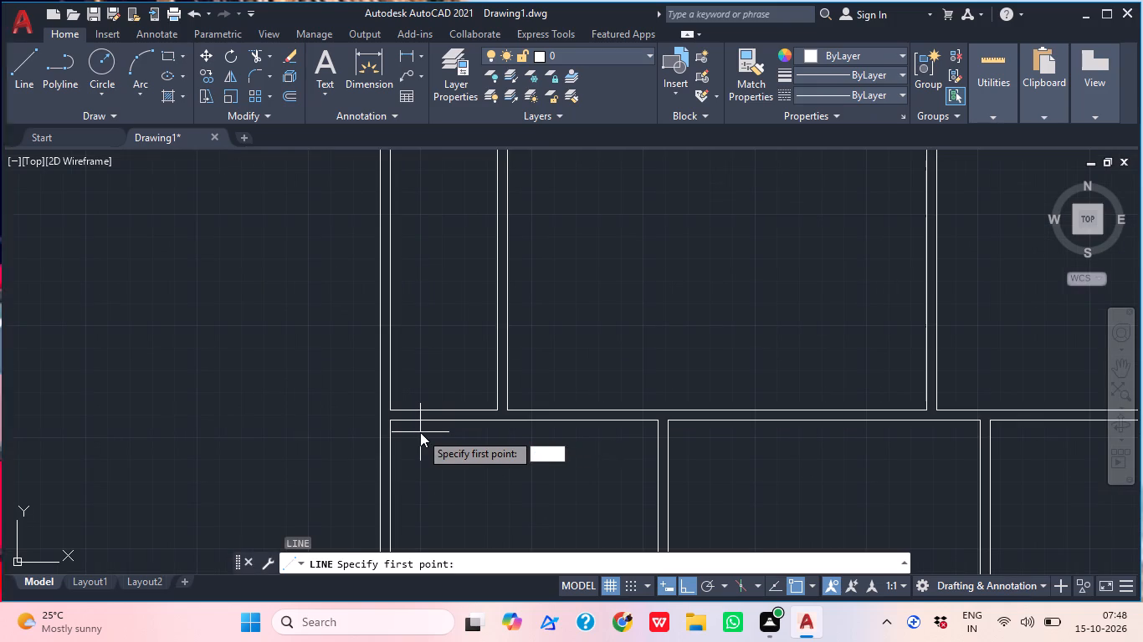
scroll(504, 395, up, 2)
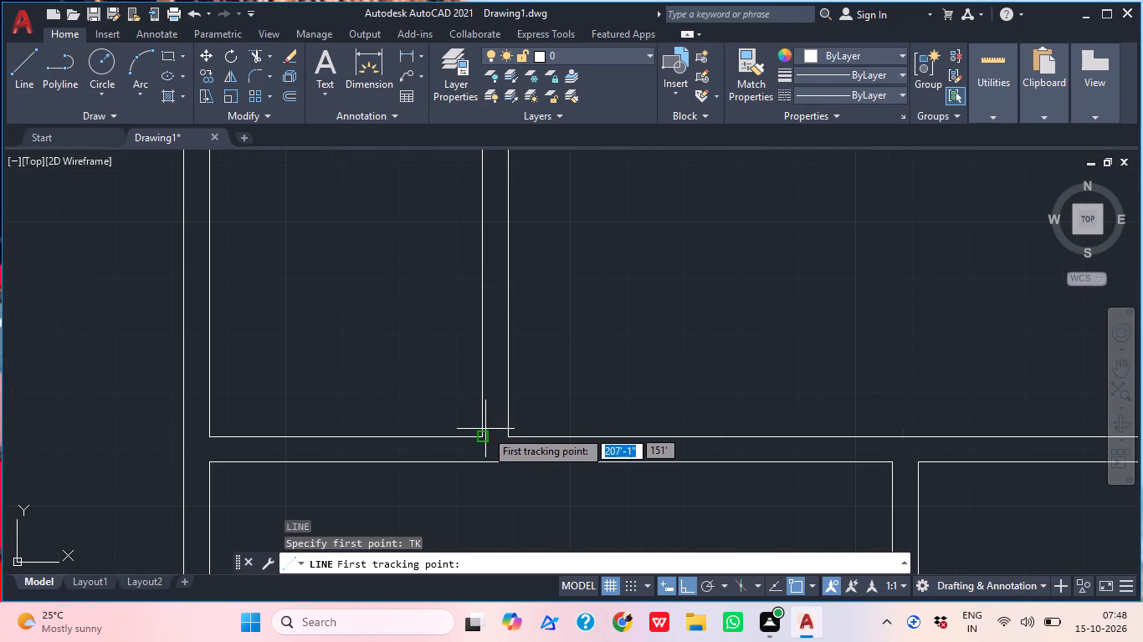
click(485, 433)
key(6)
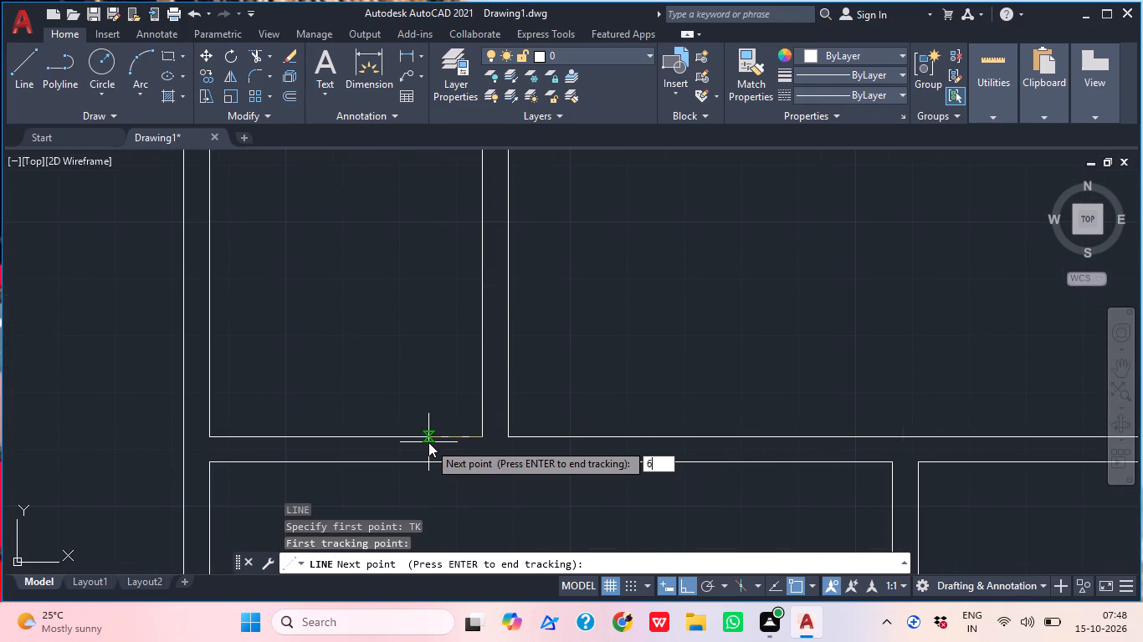
key(shift+quotedbl)
key(Return)
key(Return)
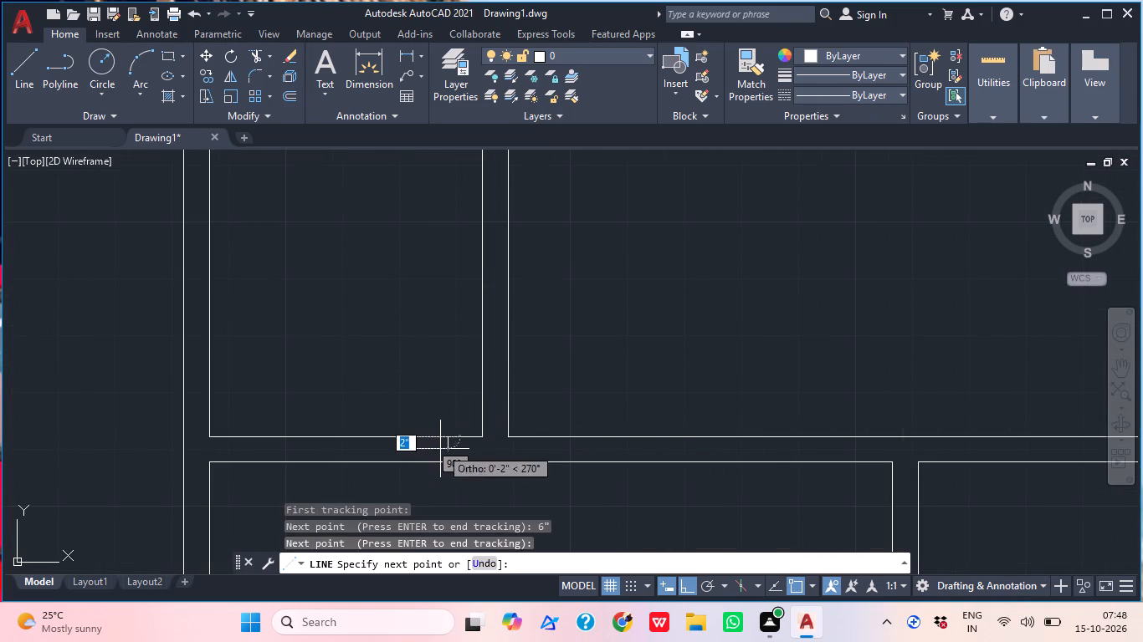
click(450, 466)
middle_drag(518, 443, 560, 410)
key(Escape)
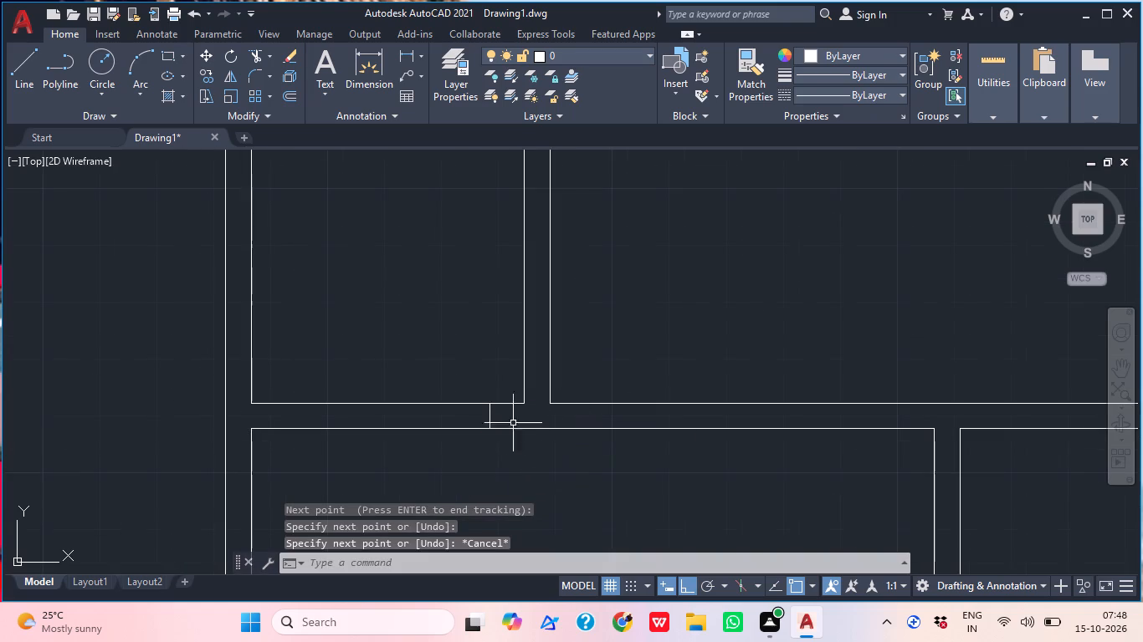
Offset the new jamb line 2'6" to the left along the wall below the narrow left room.
text(O)
key(space)
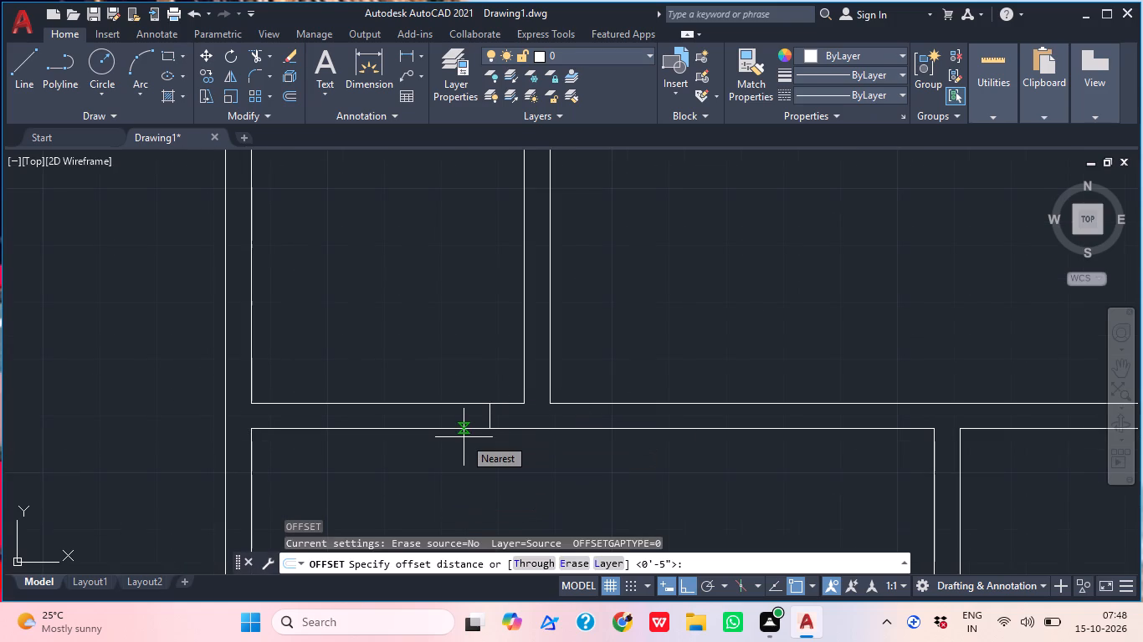
text(2'6")
key(Return)
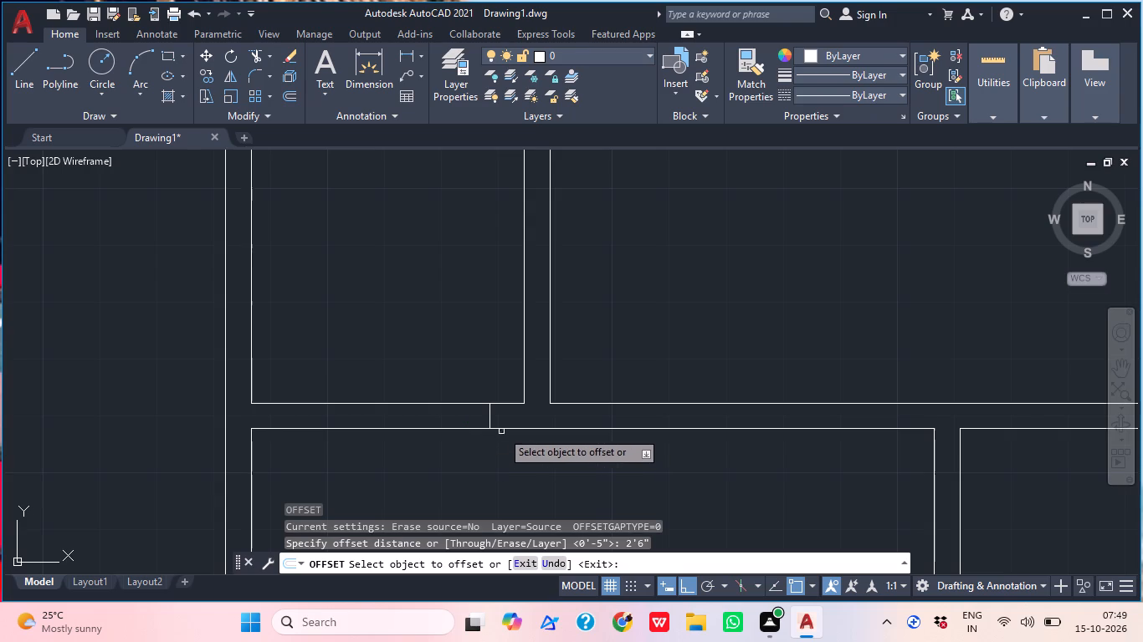
click(489, 420)
click(361, 446)
middle_drag(422, 464, 479, 439)
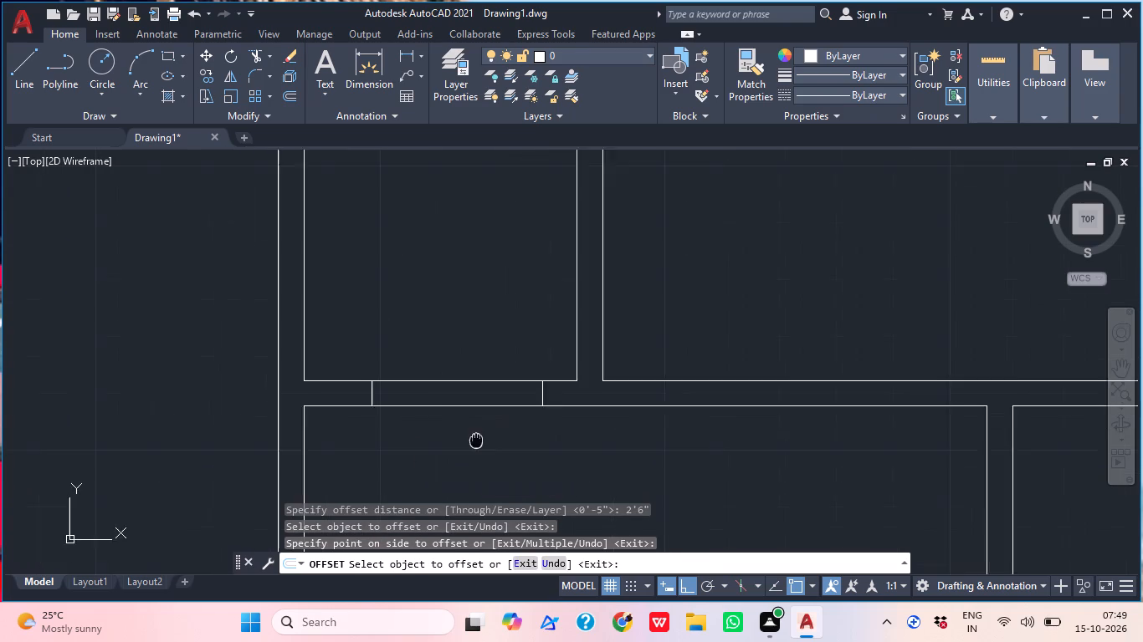
middle_drag(479, 439, 483, 436)
key(Escape)
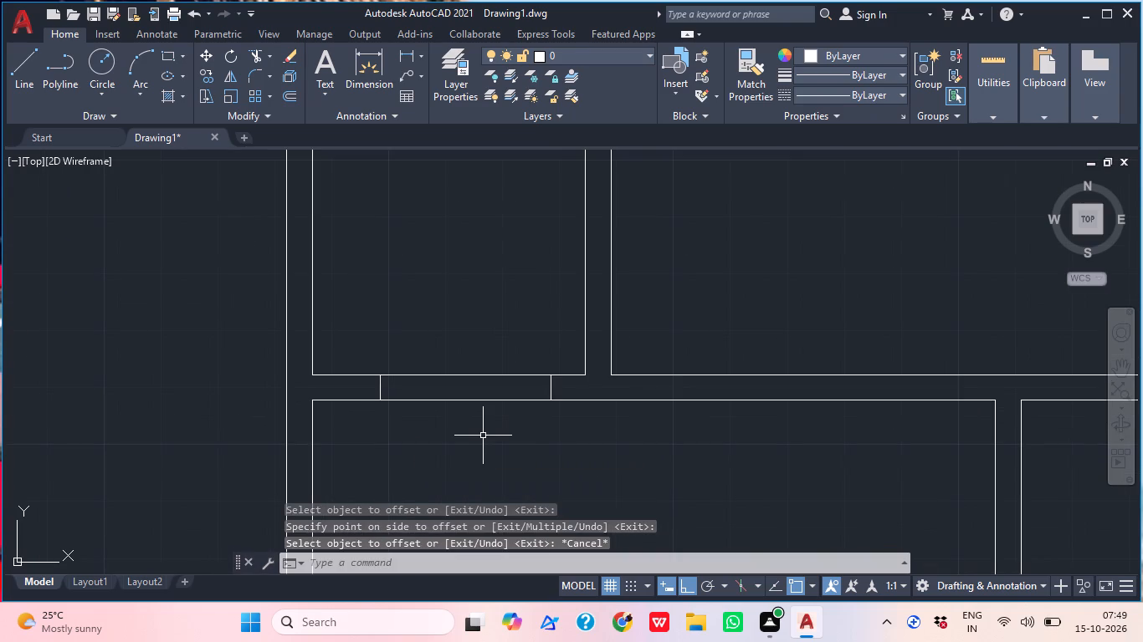
Trim both wall lines between the two jambs to open the doorway below the narrow left room.
text(TR)
key(space)
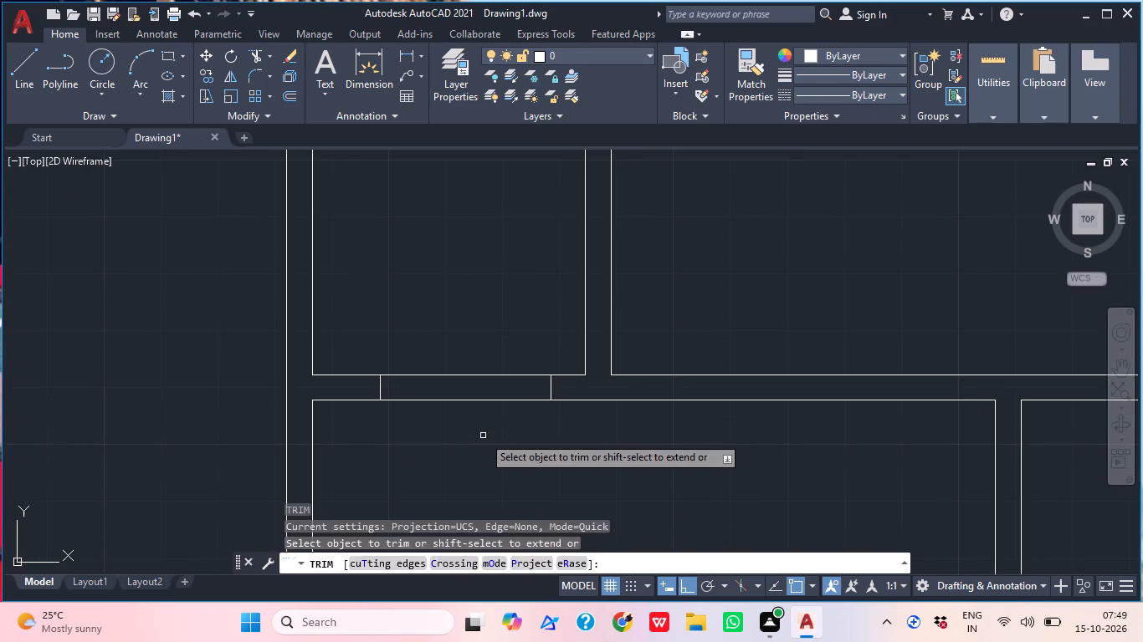
click(483, 436)
click(480, 359)
scroll(475, 402, down, 2)
middle_drag(562, 416, 500, 419)
key(Escape)
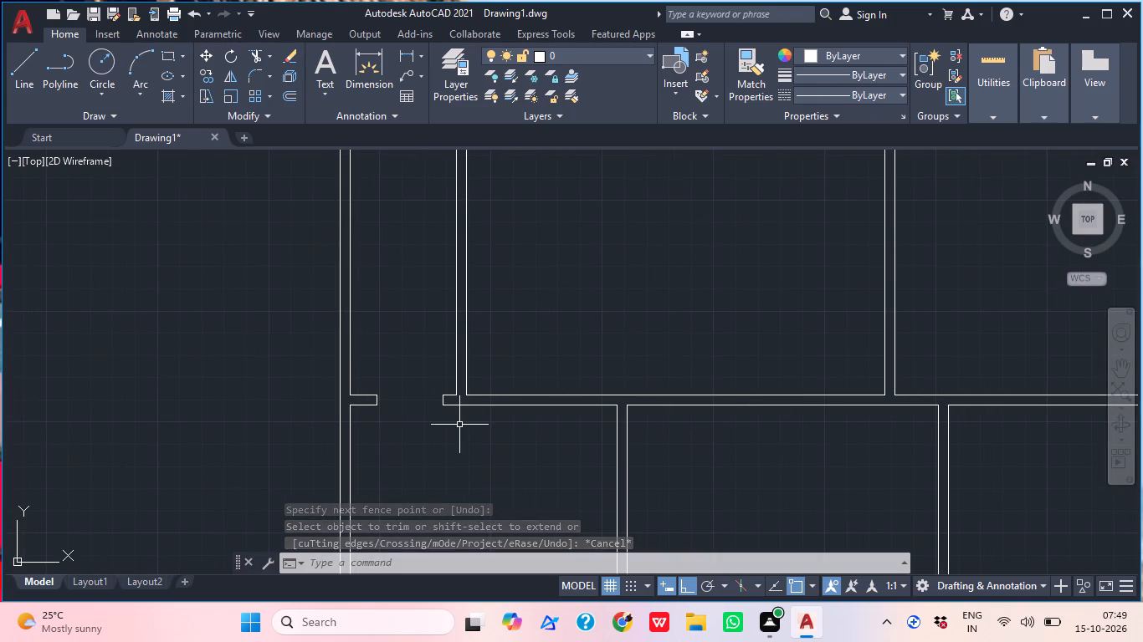
Draw a jamb line across the wall above the lower-left room, tracked 6" left of that room's upper-right inner corner.
scroll(571, 306, down, 2)
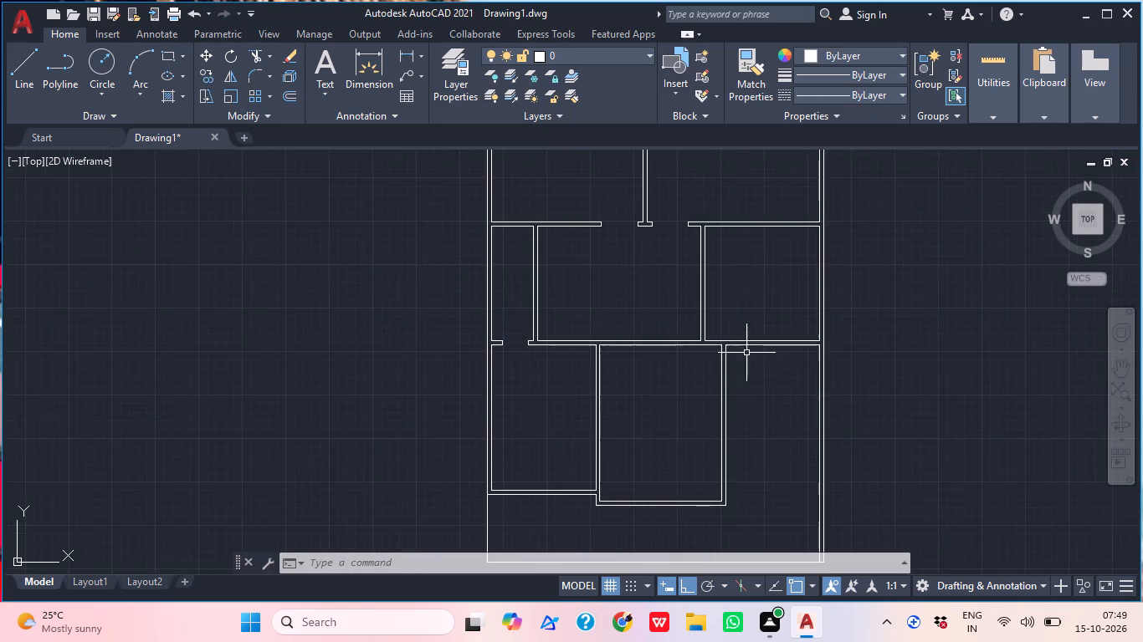
middle_drag(743, 390, 509, 370)
middle_drag(423, 221, 459, 330)
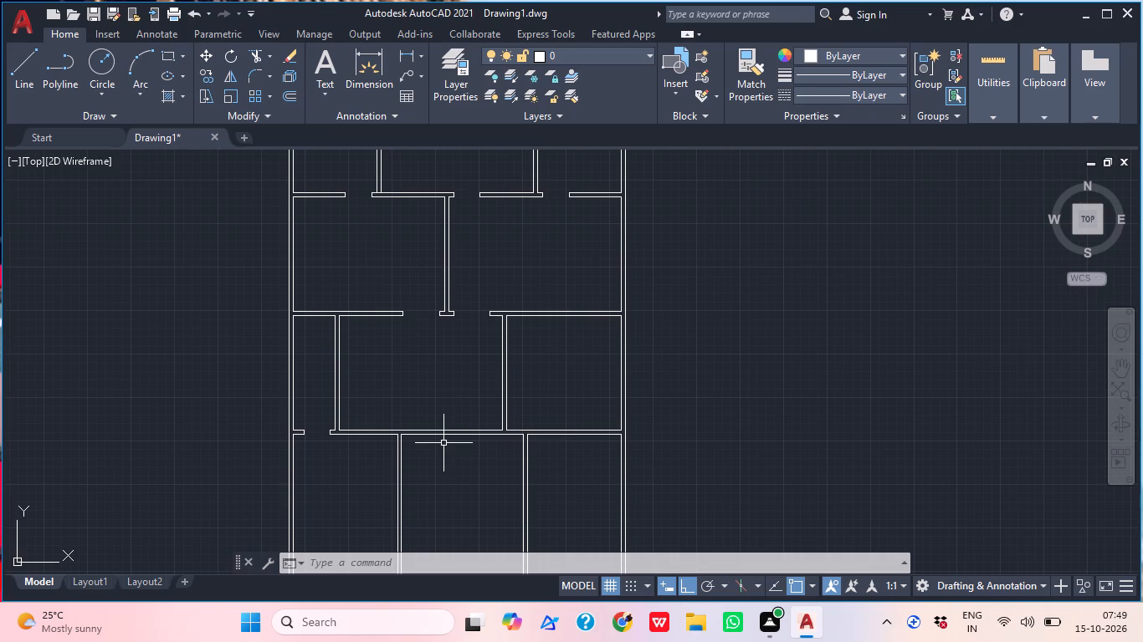
scroll(373, 466, up, 2)
middle_drag(394, 438, 441, 444)
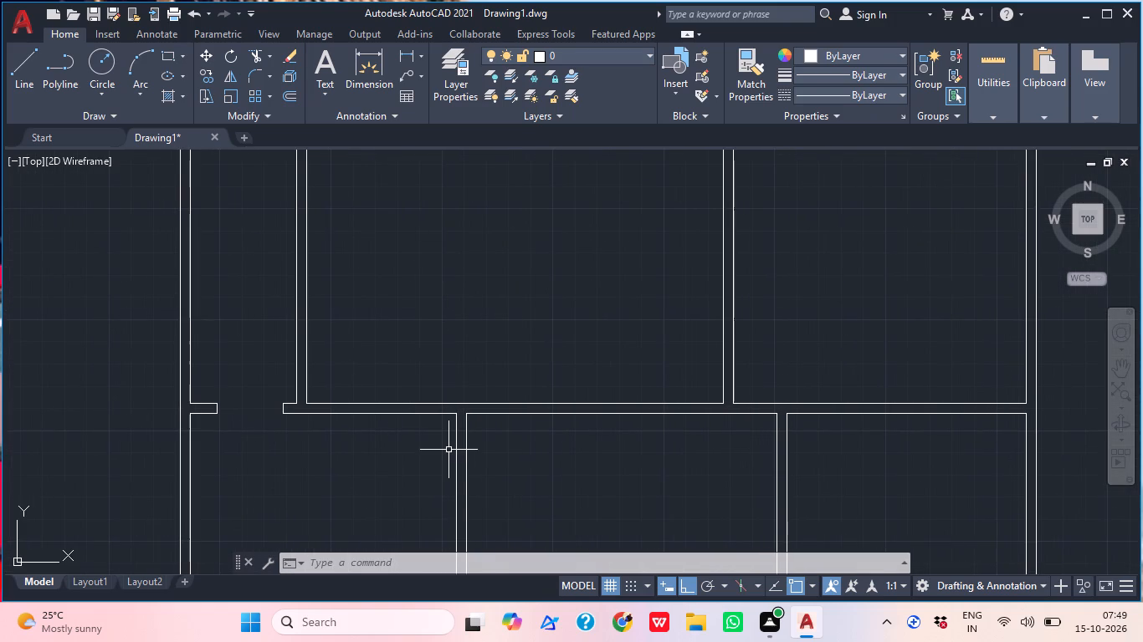
text(L TK)
key(space)
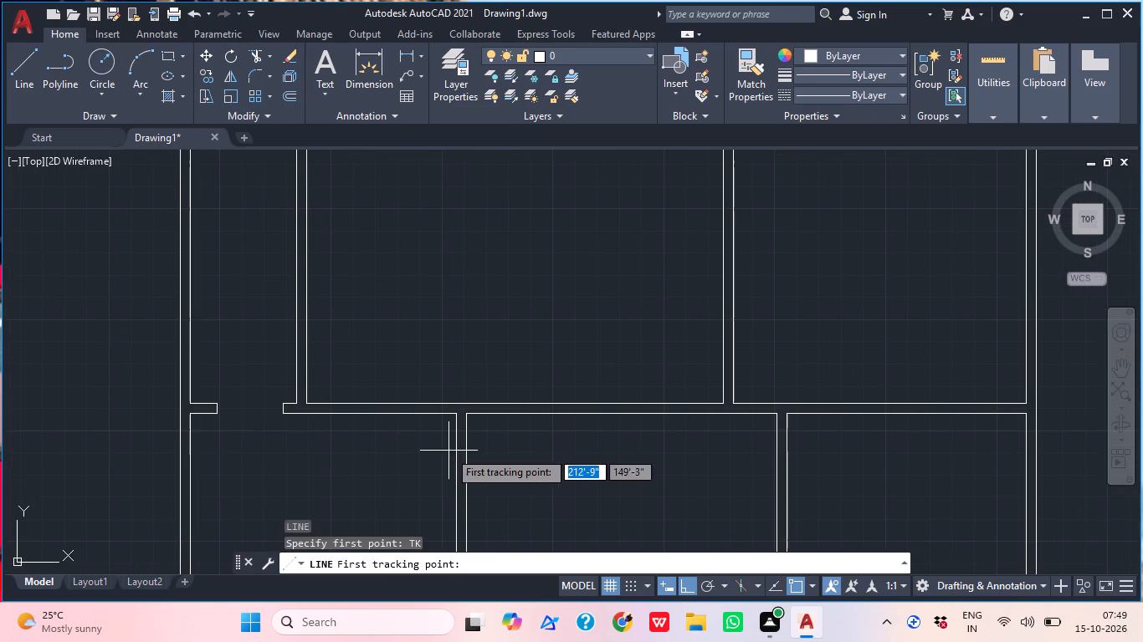
scroll(452, 420, up, 2)
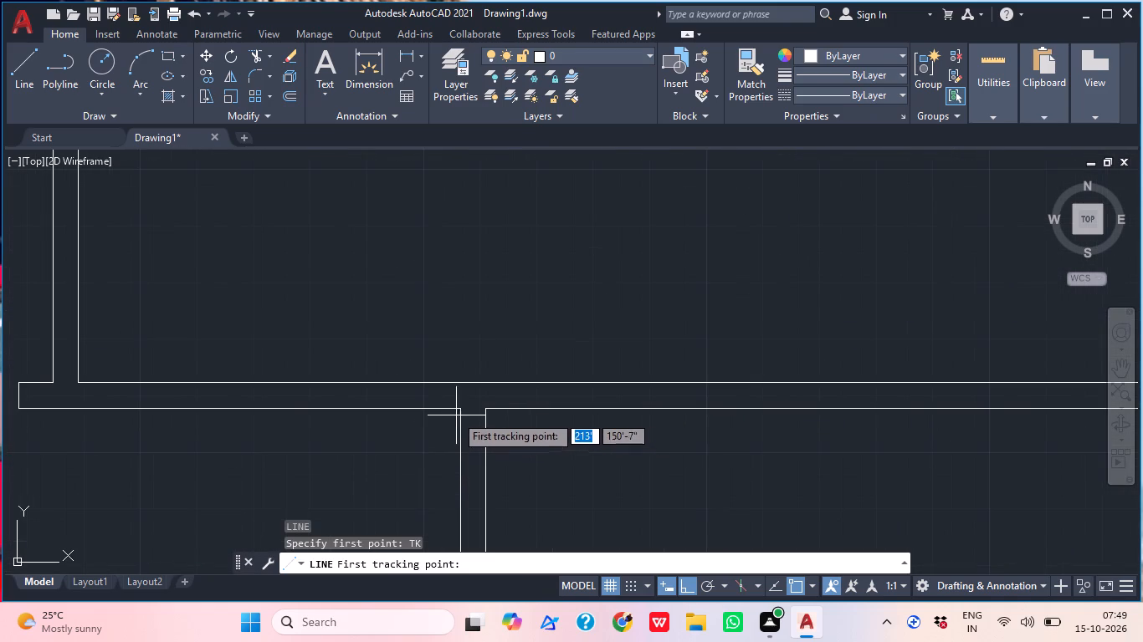
click(456, 407)
key(6)
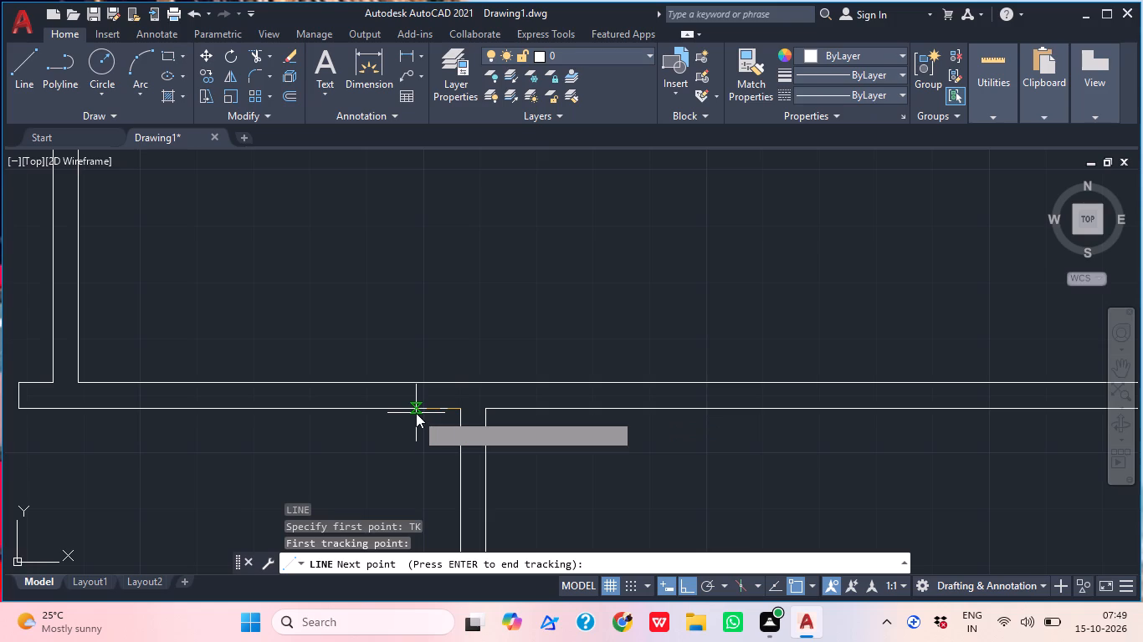
text("')
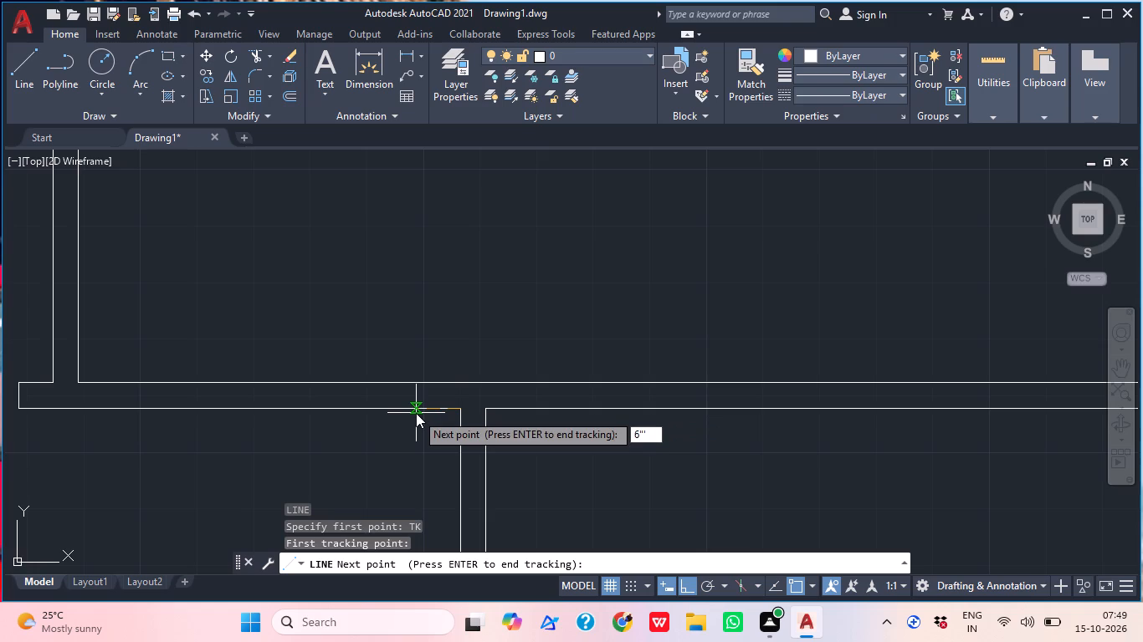
key(BackSpace)
key(Return)
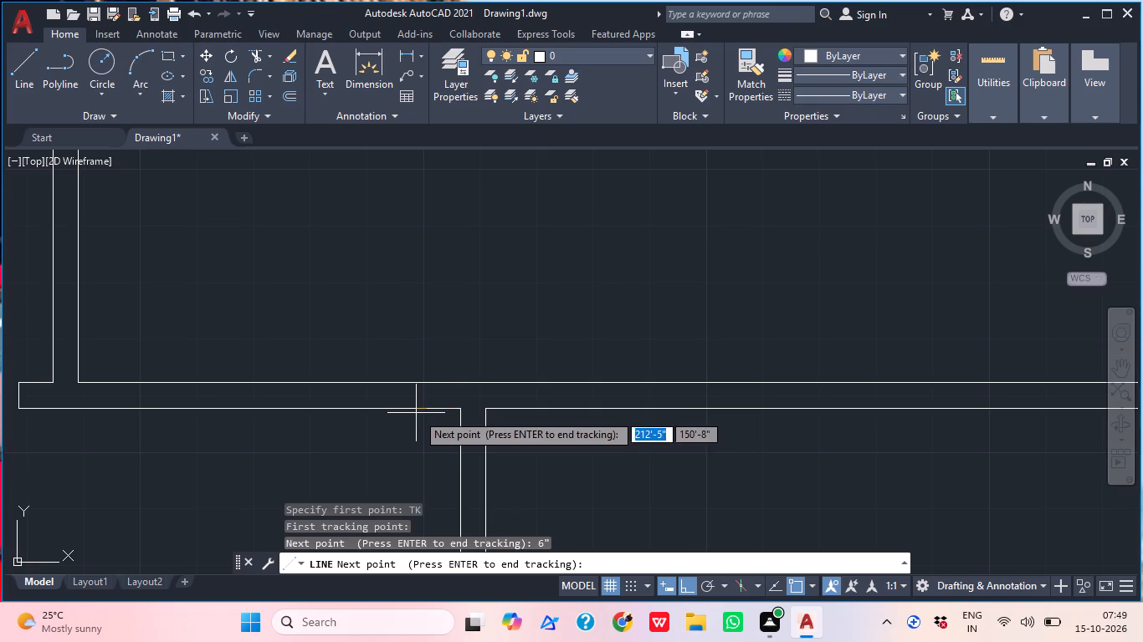
key(Return)
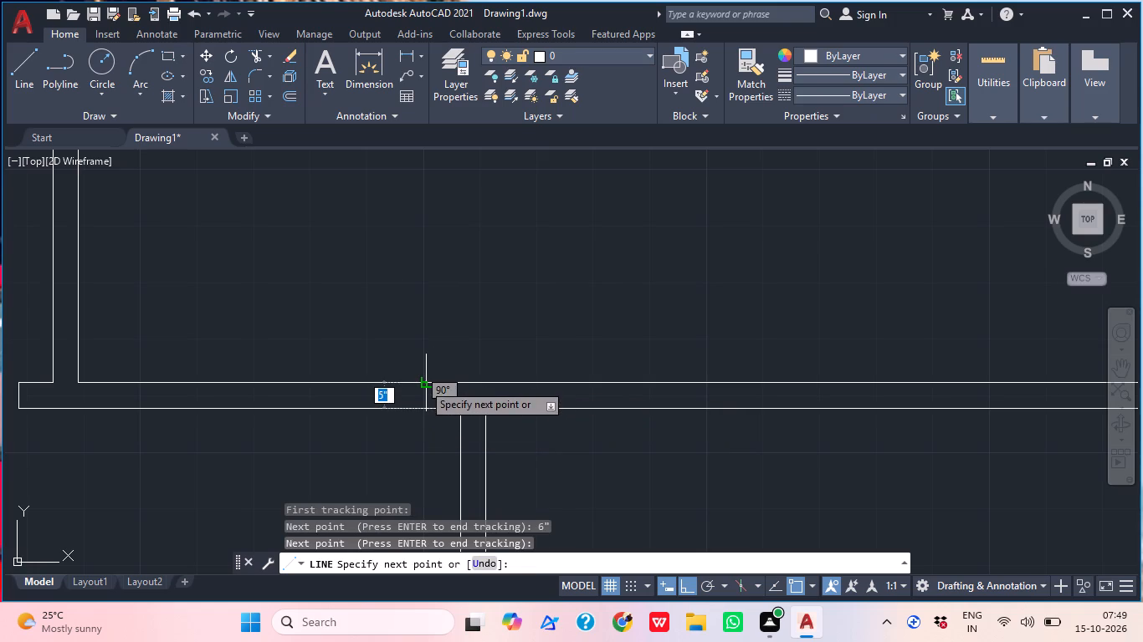
click(423, 383)
middle_drag(501, 359, 605, 334)
key(Escape)
Offset the new jamb line 2'6" to the left along the wall above the lower-left room.
middle_drag(485, 390, 531, 417)
text(O)
key(space)
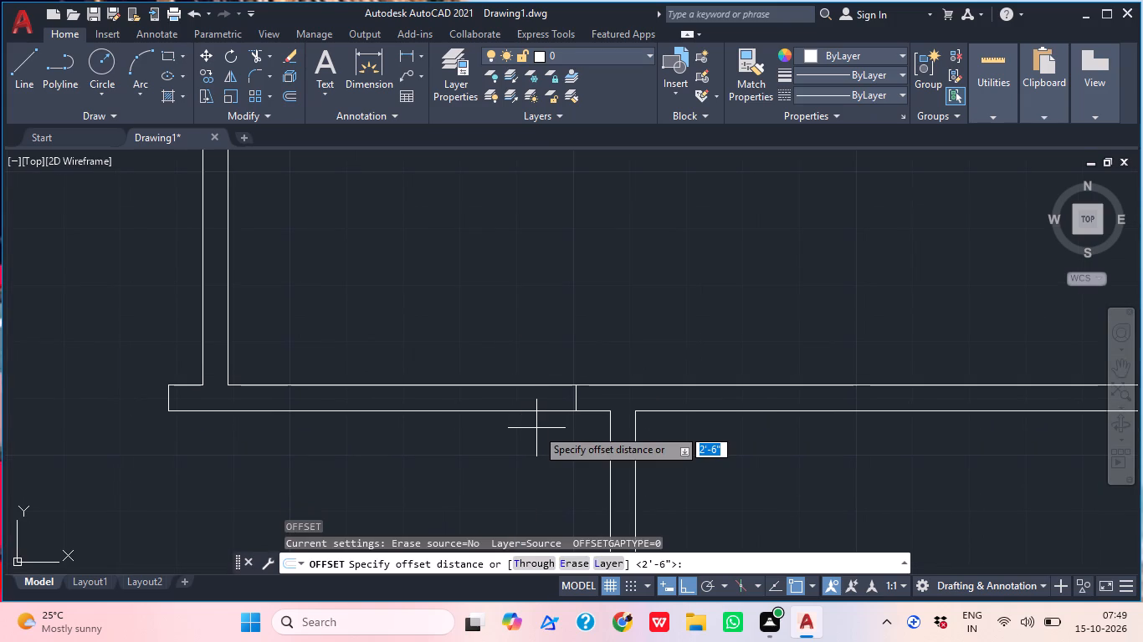
key(Return)
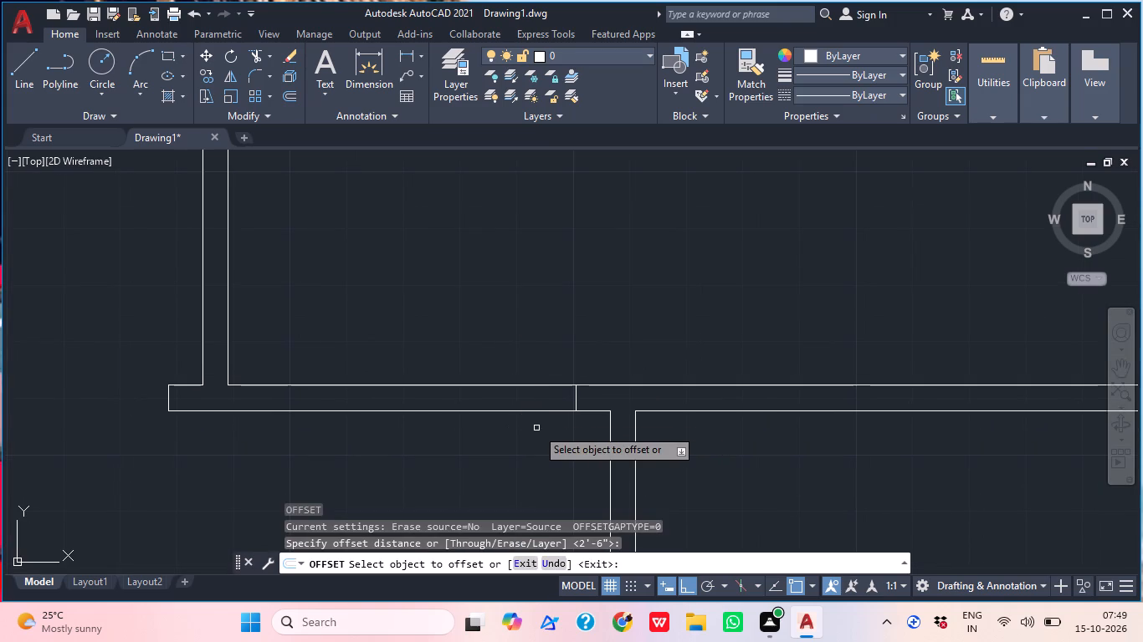
click(575, 400)
click(508, 407)
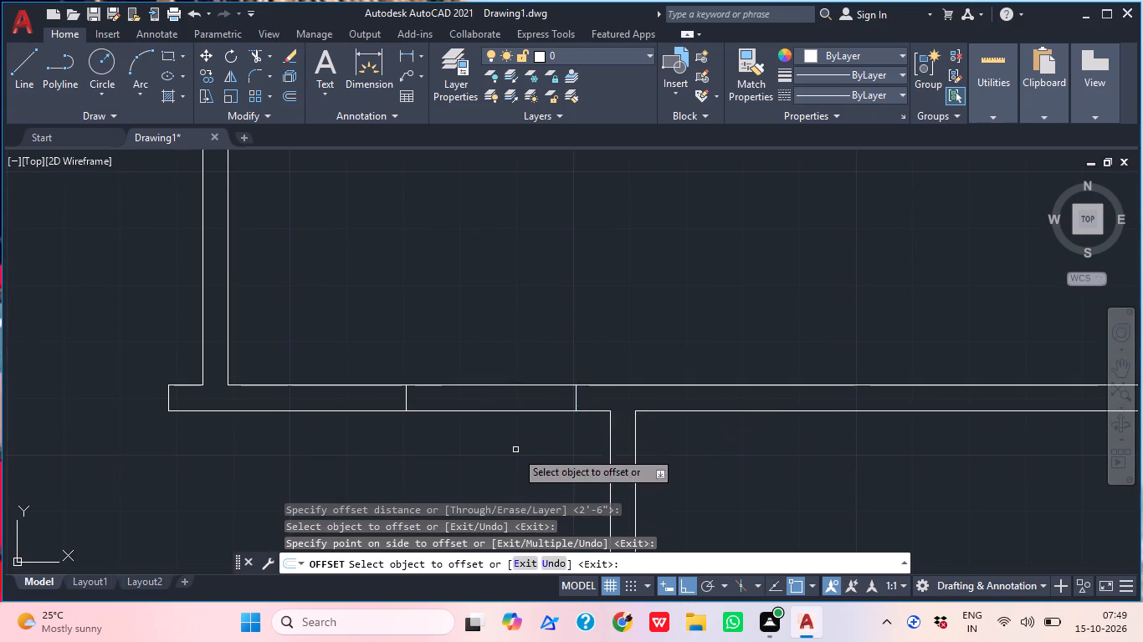
middle_drag(519, 457, 607, 441)
key(Escape)
Trim both wall lines between the two jambs to open the doorway into the lower-left room.
text(TR)
key(space)
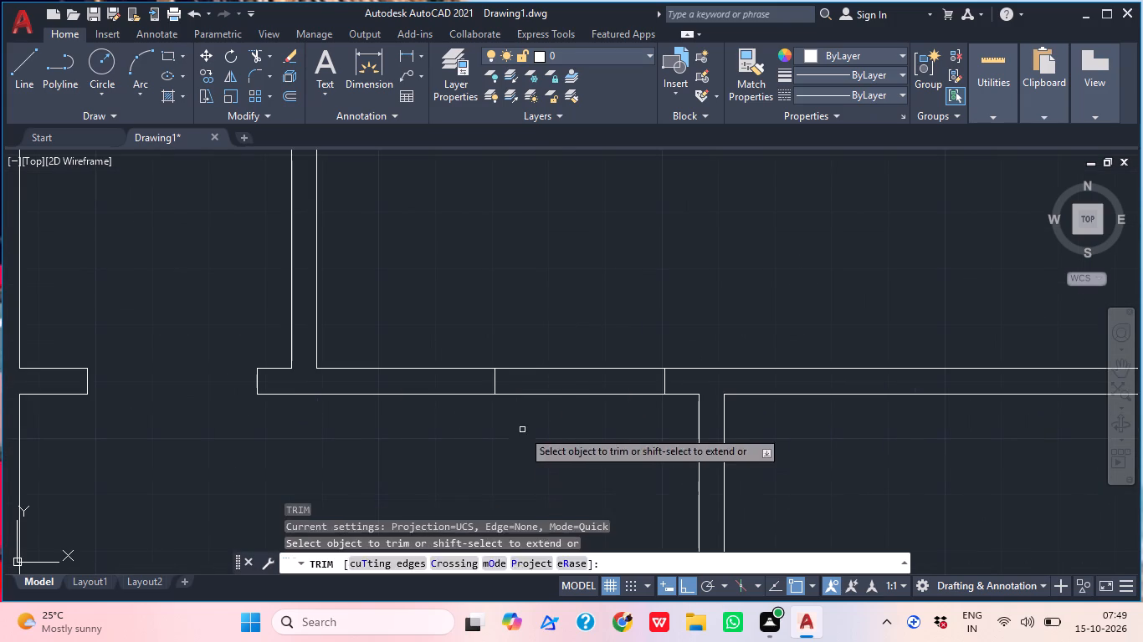
drag(522, 427, 531, 385)
click(552, 329)
scroll(554, 345, down, 2)
middle_drag(622, 386, 514, 444)
key(Escape)
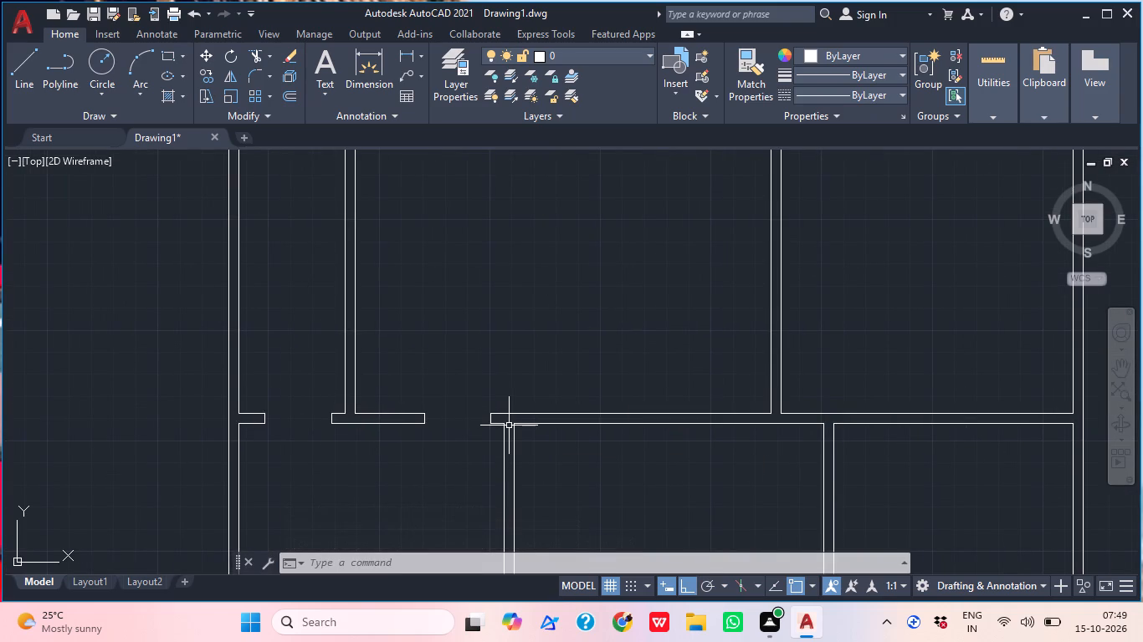
Draw a horizontal jamb line across the partition between the central and right rooms, about 3'3" above their lower wall.
middle_drag(724, 369, 587, 467)
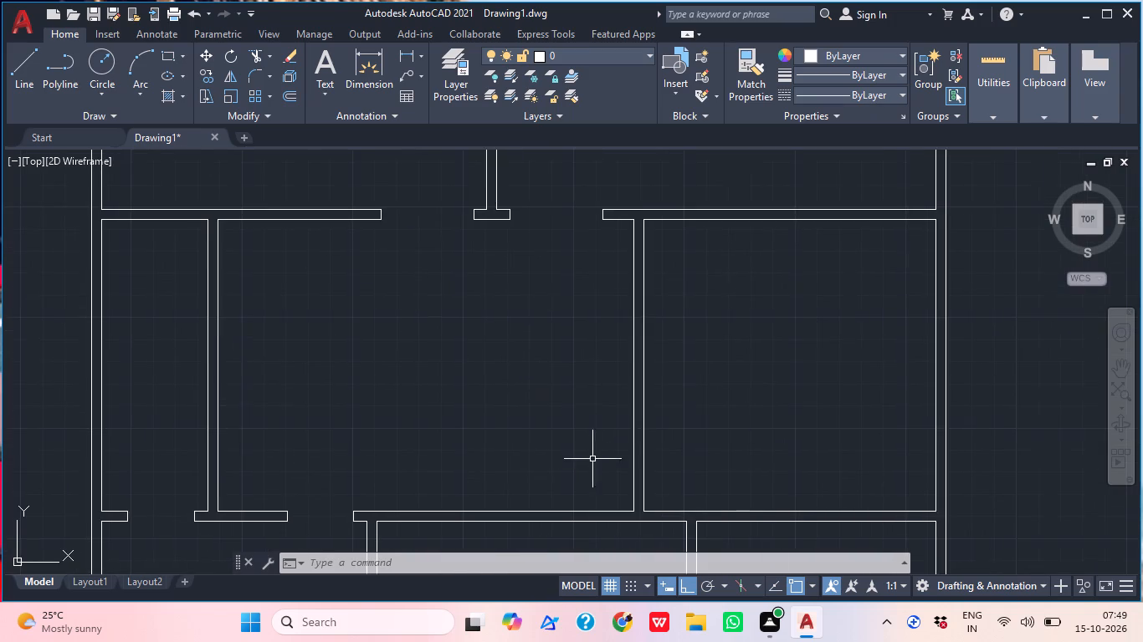
text(L)
key(space)
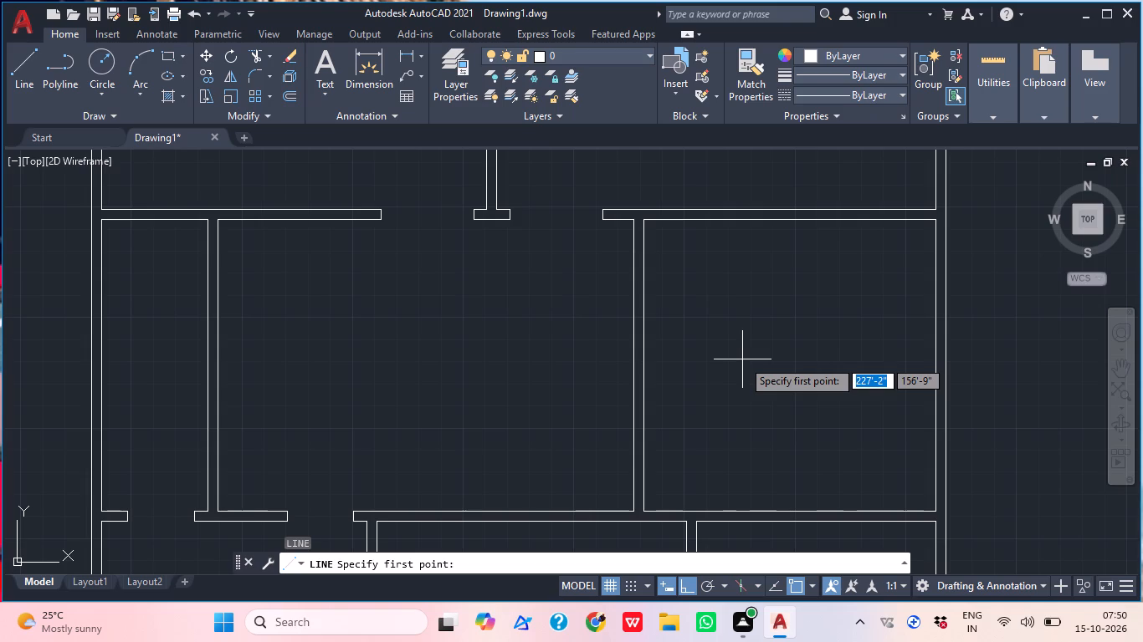
middle_drag(670, 422, 607, 375)
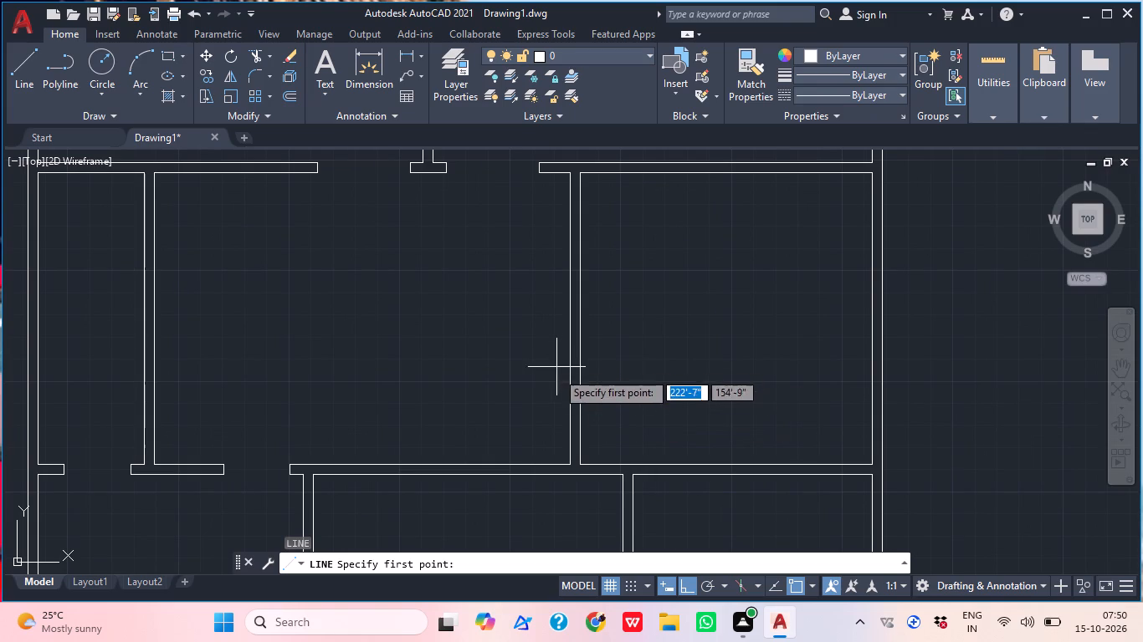
scroll(570, 386, up, 3)
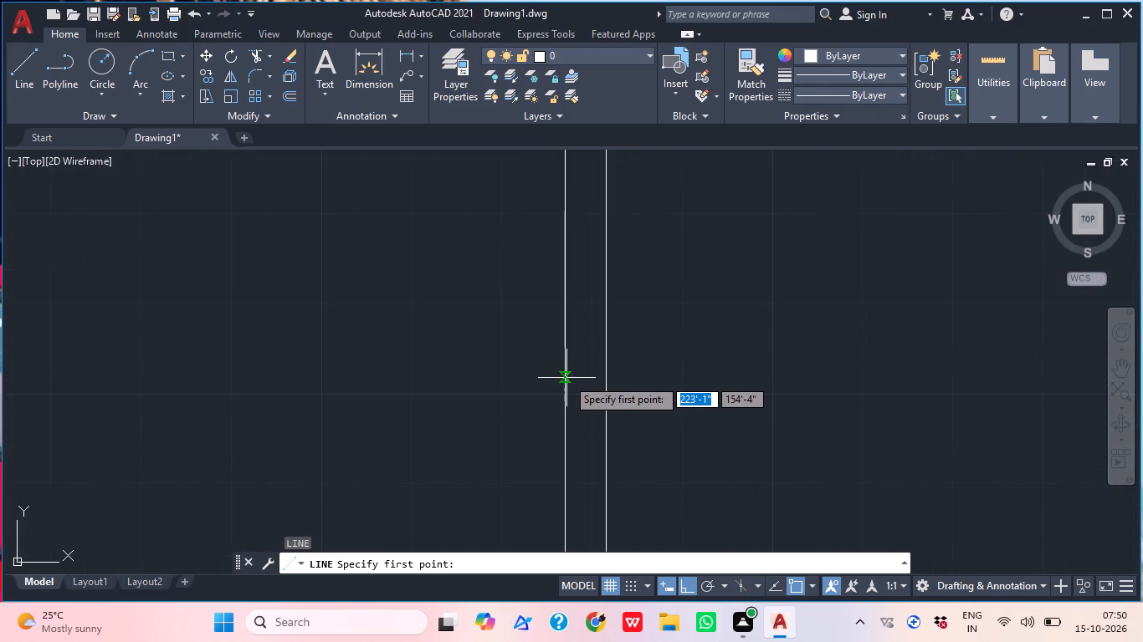
click(566, 387)
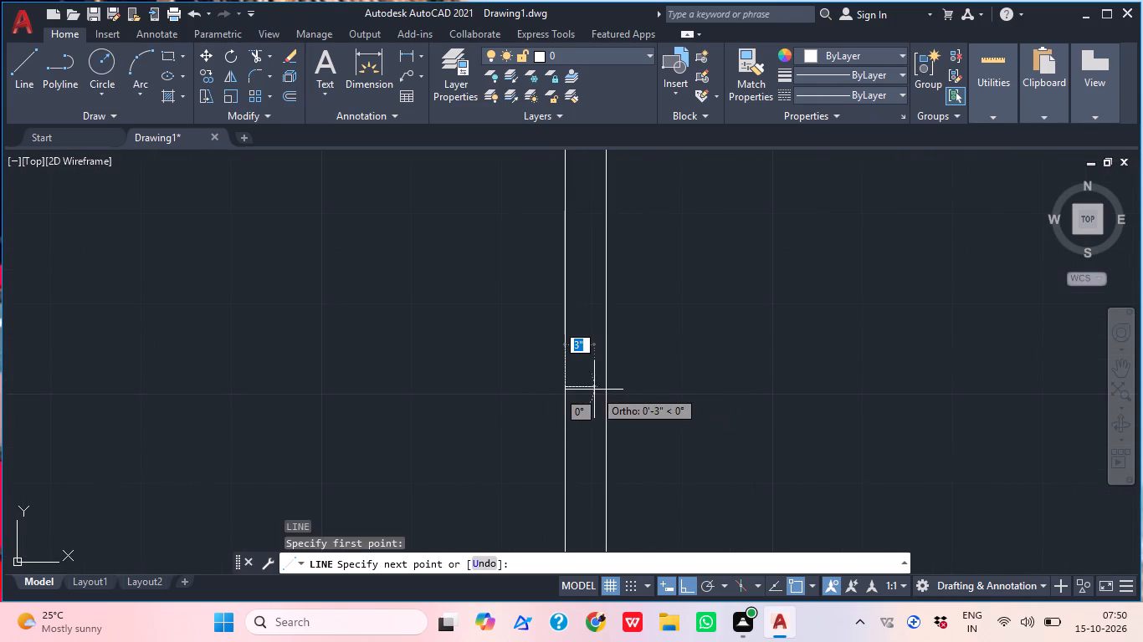
click(613, 387)
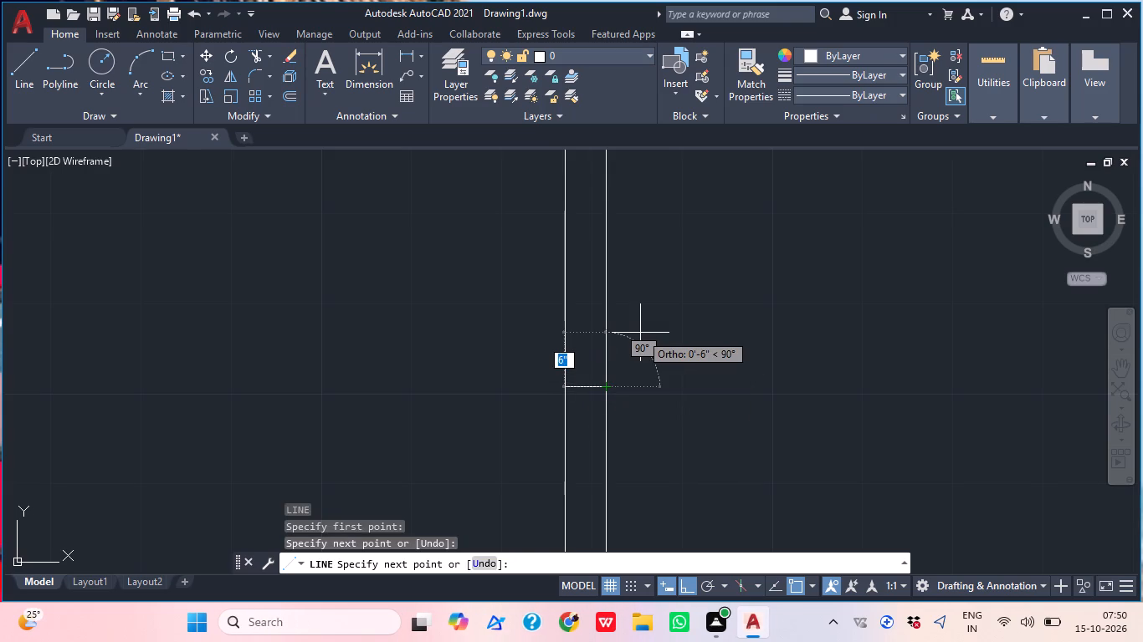
key(Escape)
Draw a second horizontal jamb line across the same partition, about 4' above the first one.
scroll(631, 345, down, 2)
middle_drag(655, 314, 617, 420)
scroll(651, 329, down, 1)
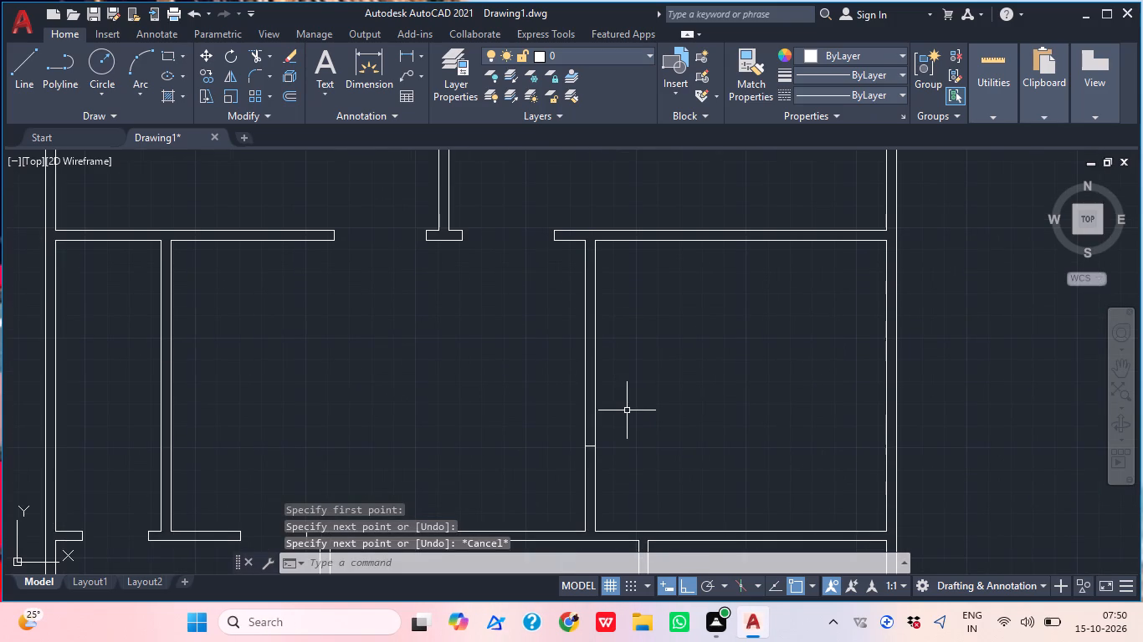
text(L)
key(space)
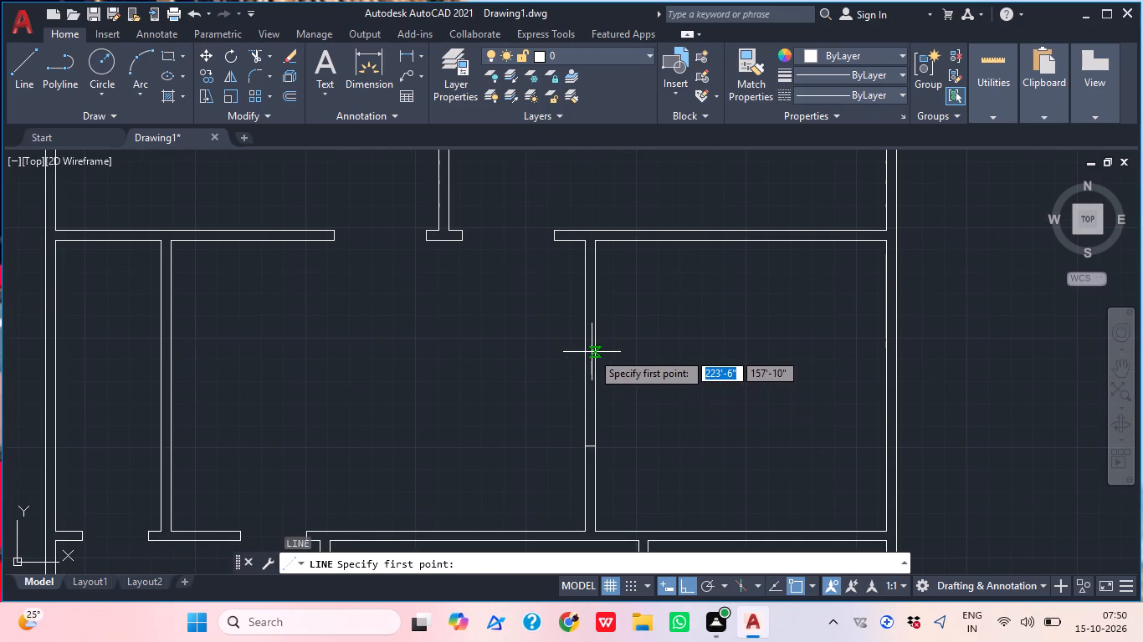
scroll(585, 344, up, 2)
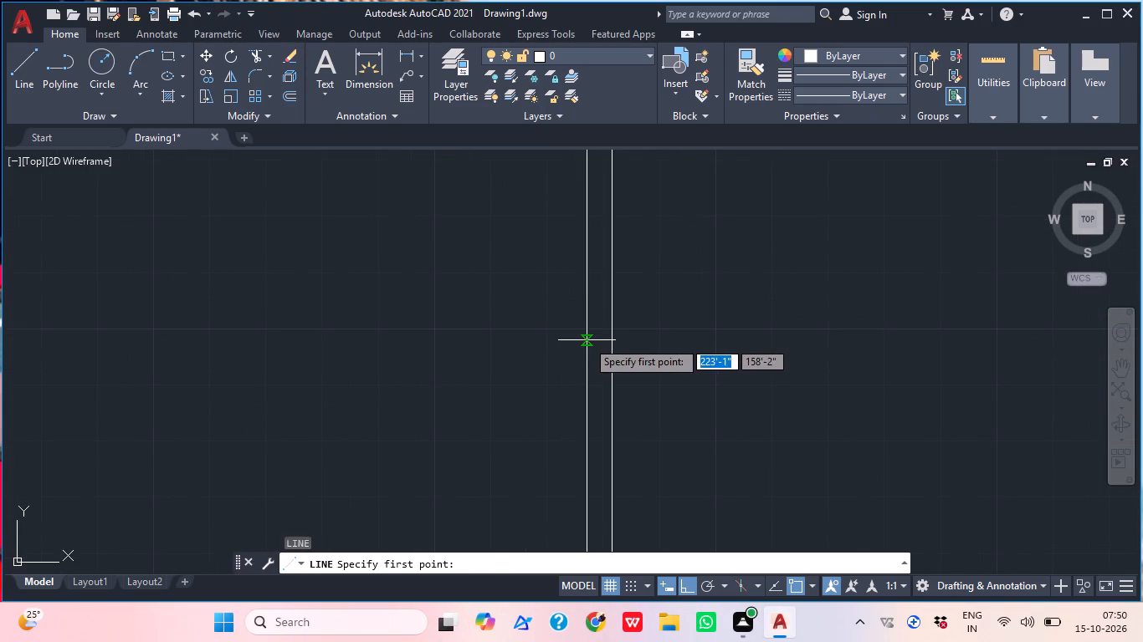
click(585, 339)
click(613, 341)
key(Escape)
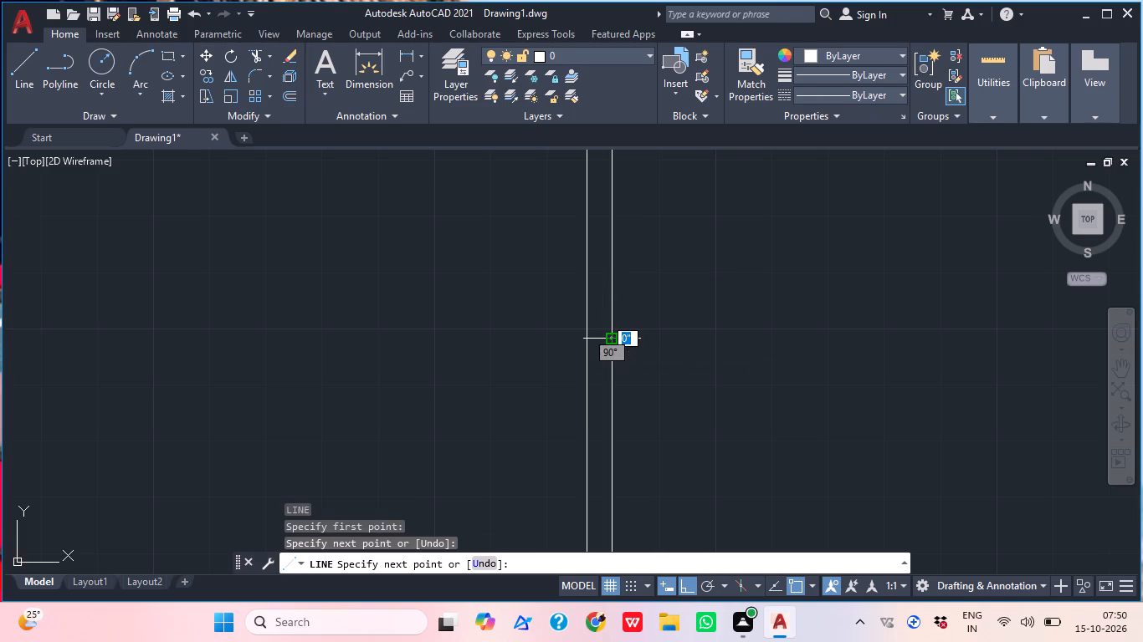
Trim both partition lines between the two jambs to open a passage between the central and right rooms.
scroll(621, 319, down, 2)
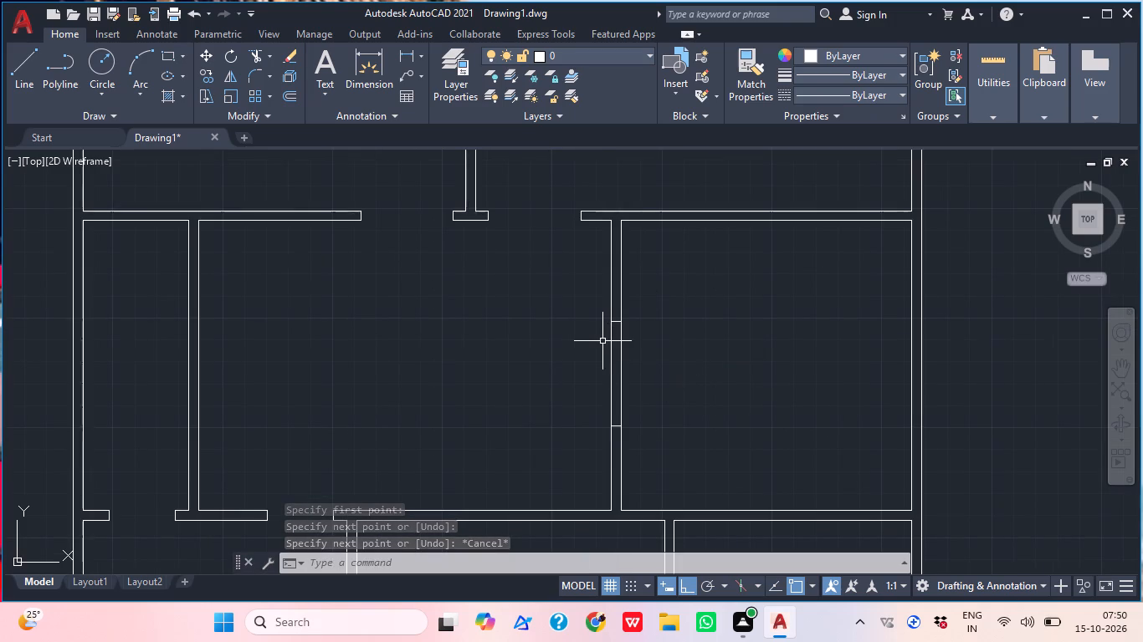
click(656, 374)
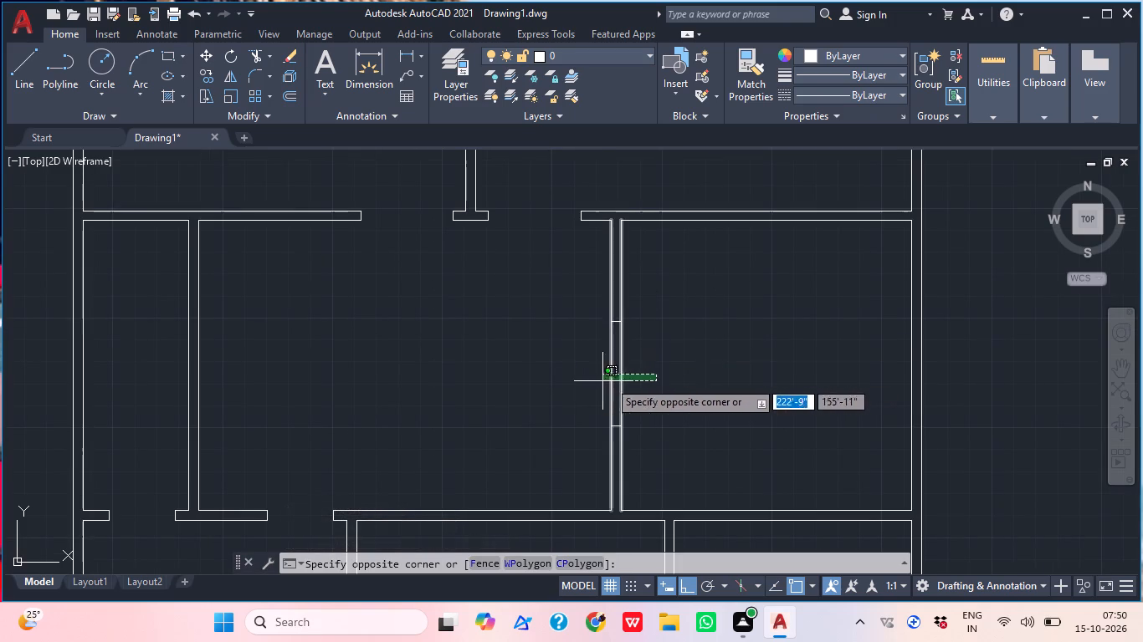
click(732, 342)
text(TR)
key(Return)
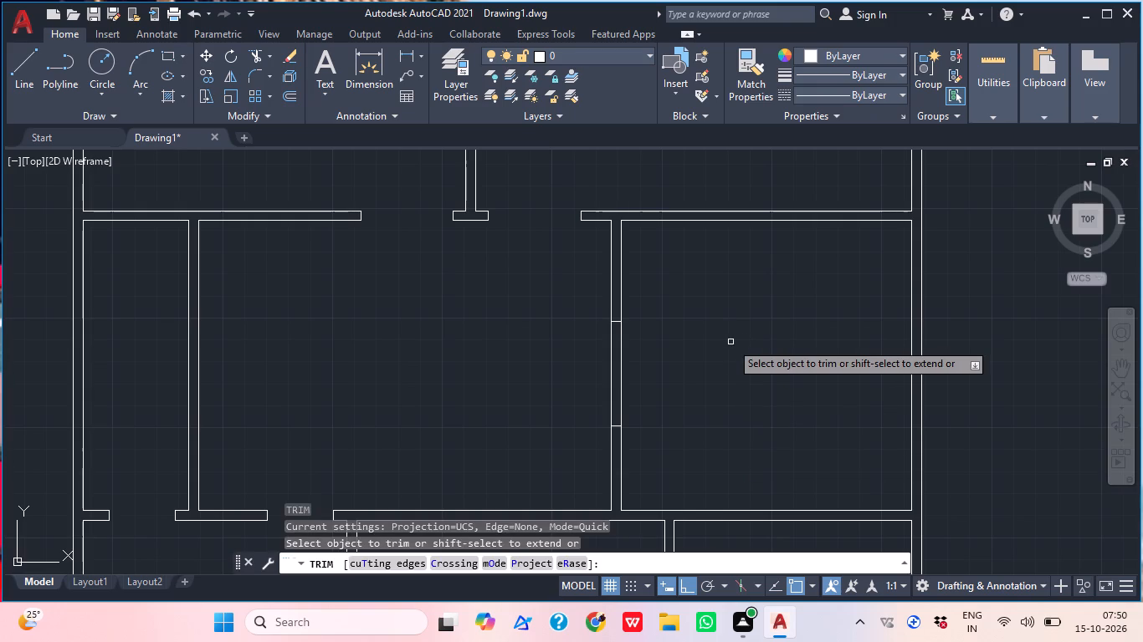
click(654, 372)
click(598, 371)
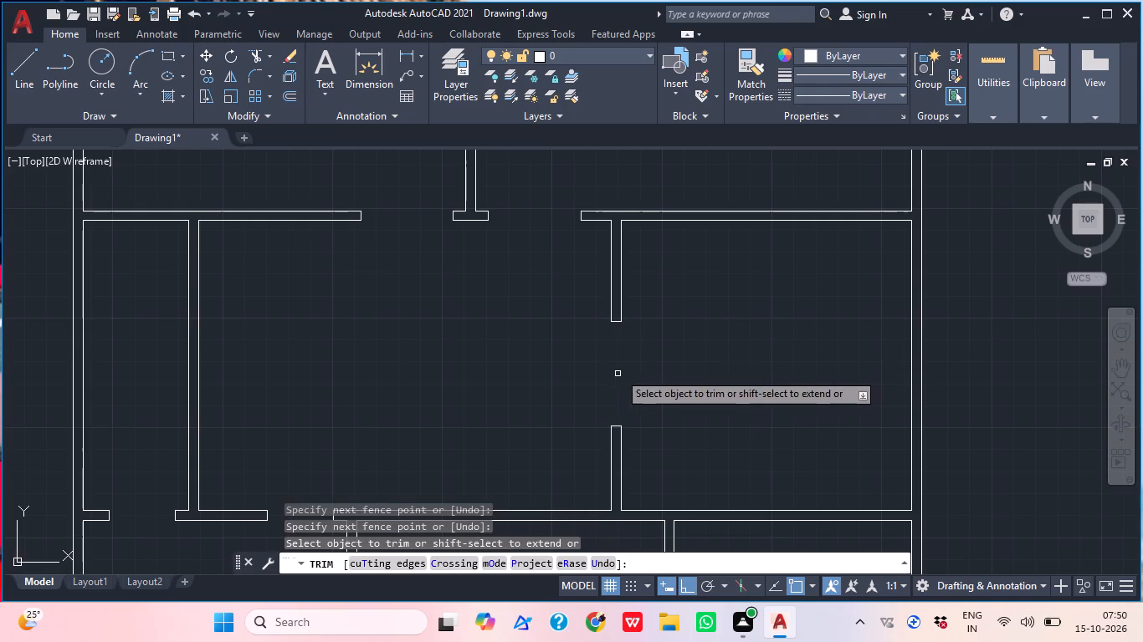
key(Escape)
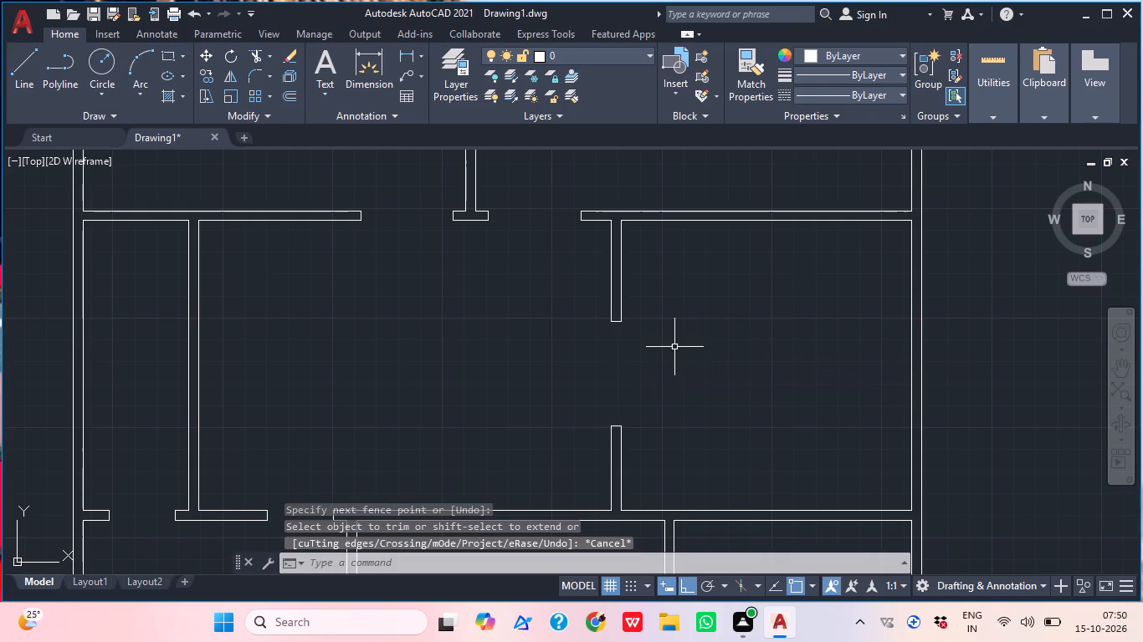
Draw a horizontal jamb line across the partition between the lower-middle and lower-right rooms, 6" below the wall above, using tracking.
scroll(665, 303, down, 1)
middle_drag(674, 344, 750, 303)
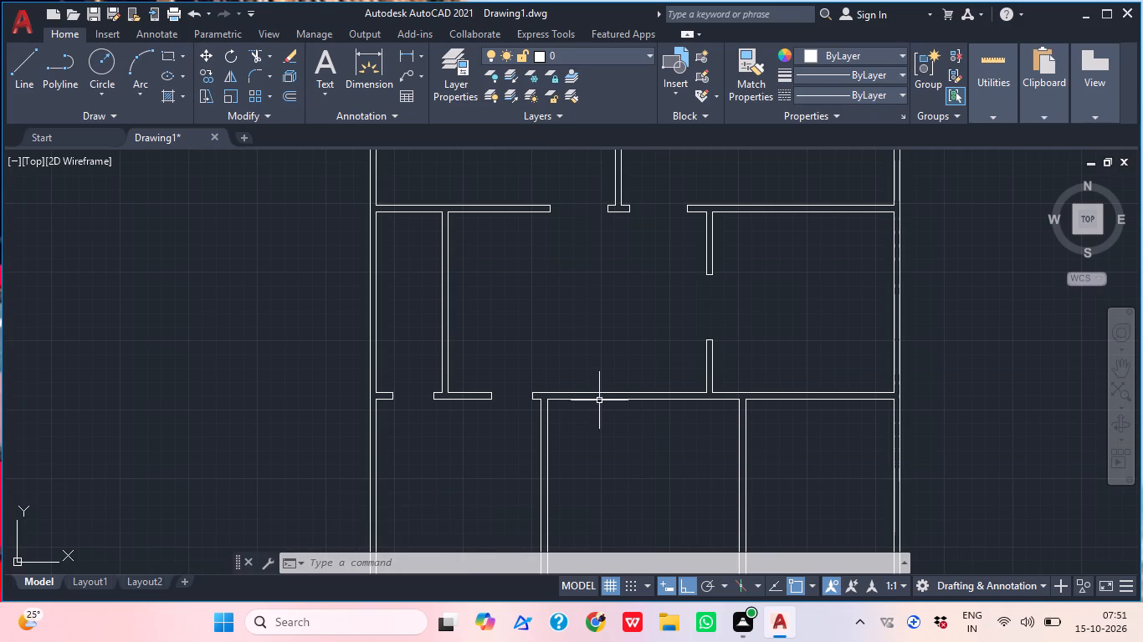
scroll(746, 347, down, 1)
scroll(745, 361, up, 1)
middle_drag(738, 361, 630, 318)
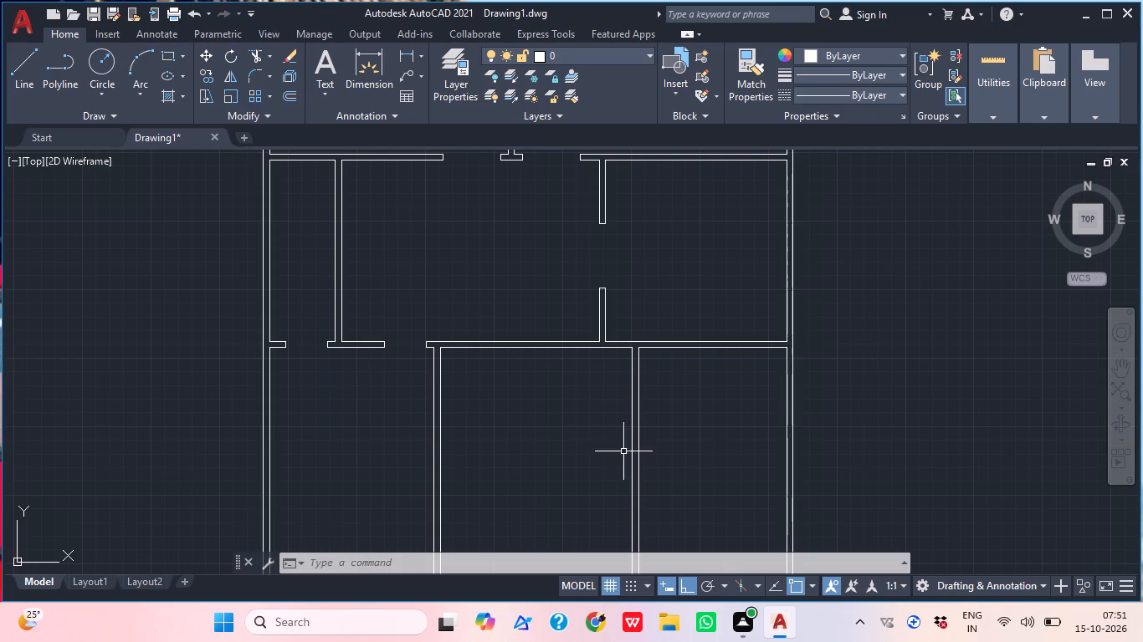
scroll(697, 426, down, 1)
middle_drag(692, 428, 595, 349)
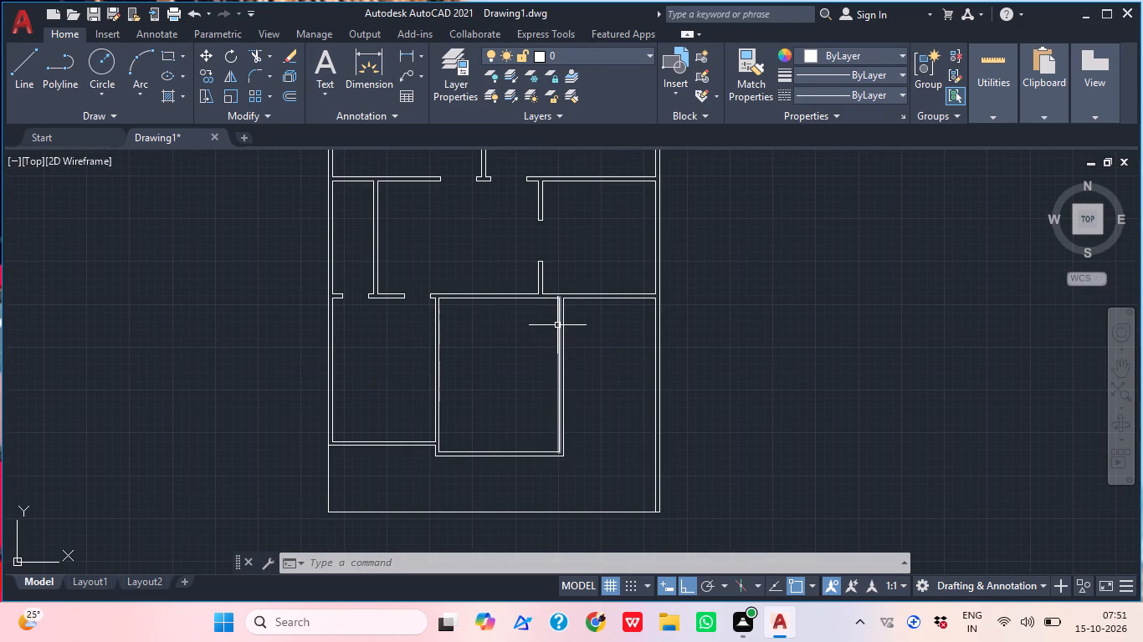
text(L T)
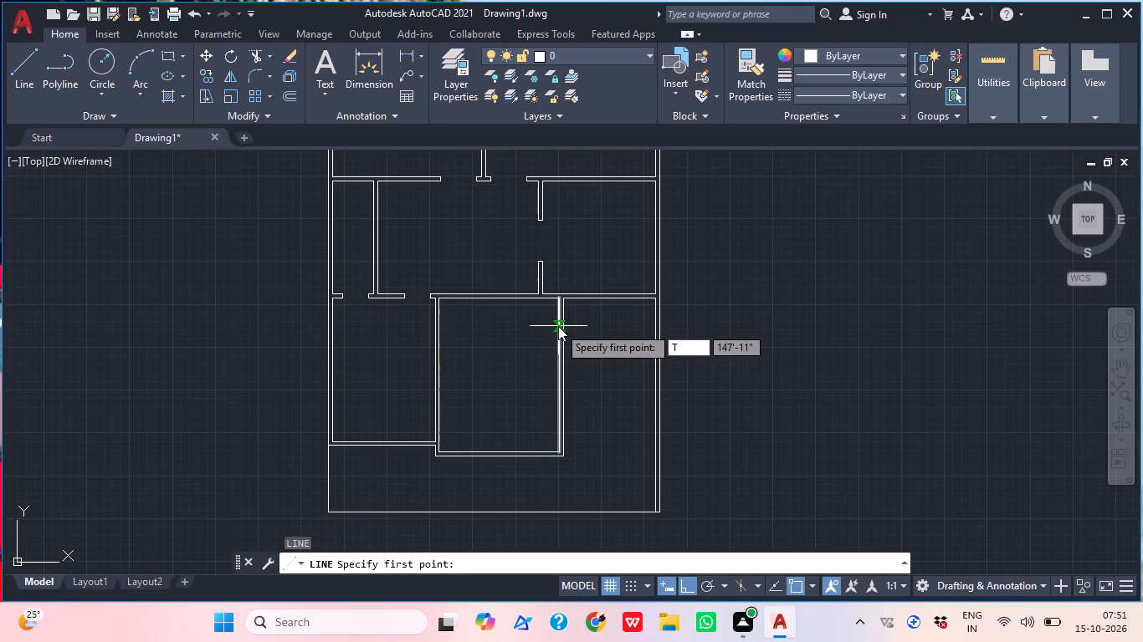
text(K)
key(space)
scroll(547, 274, up, 2)
middle_drag(597, 372, 591, 309)
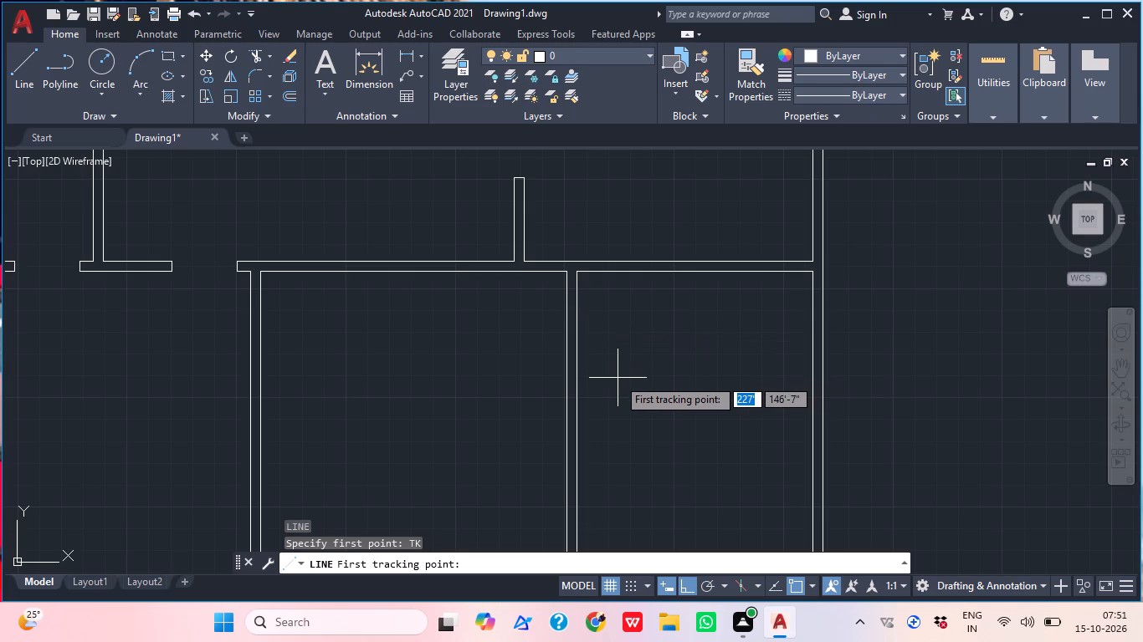
click(563, 273)
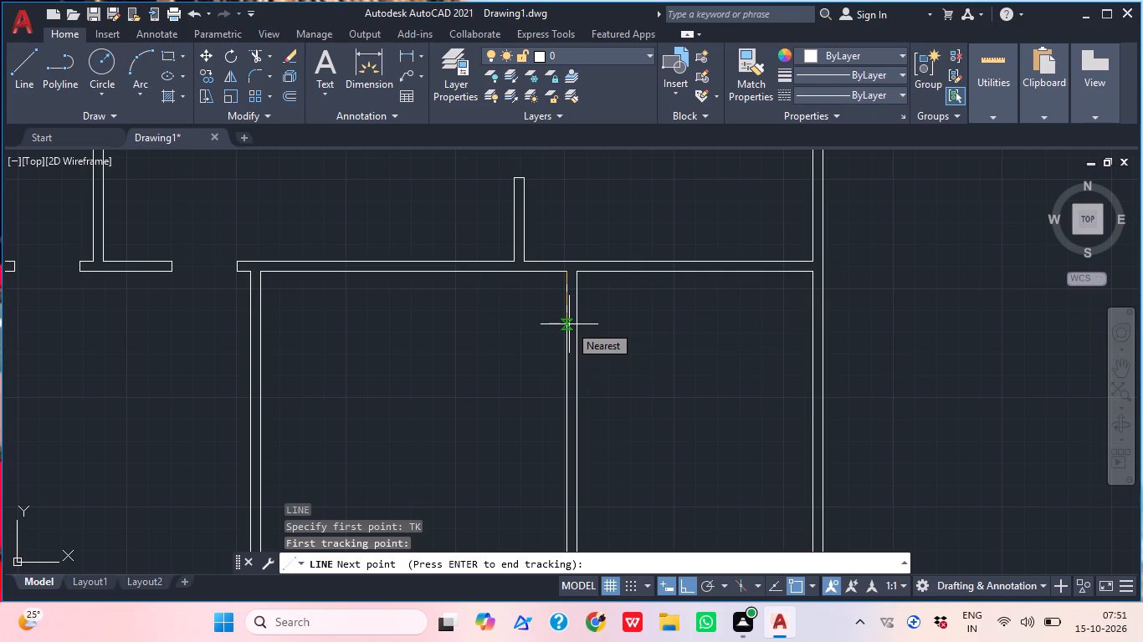
key(6)
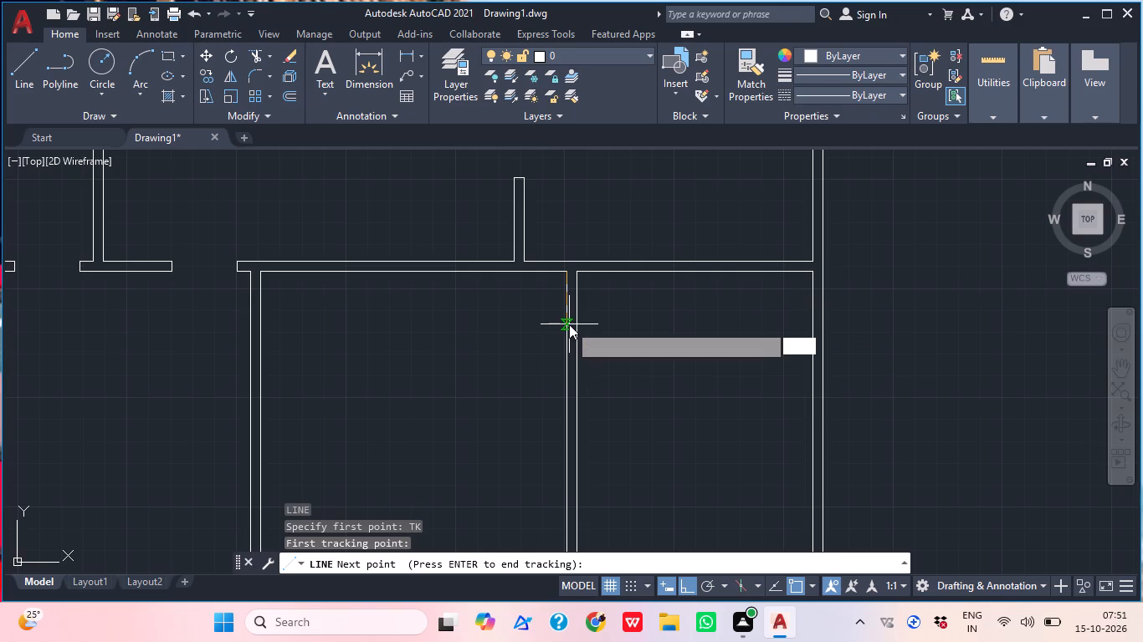
key(shift+quotedbl)
key(Return)
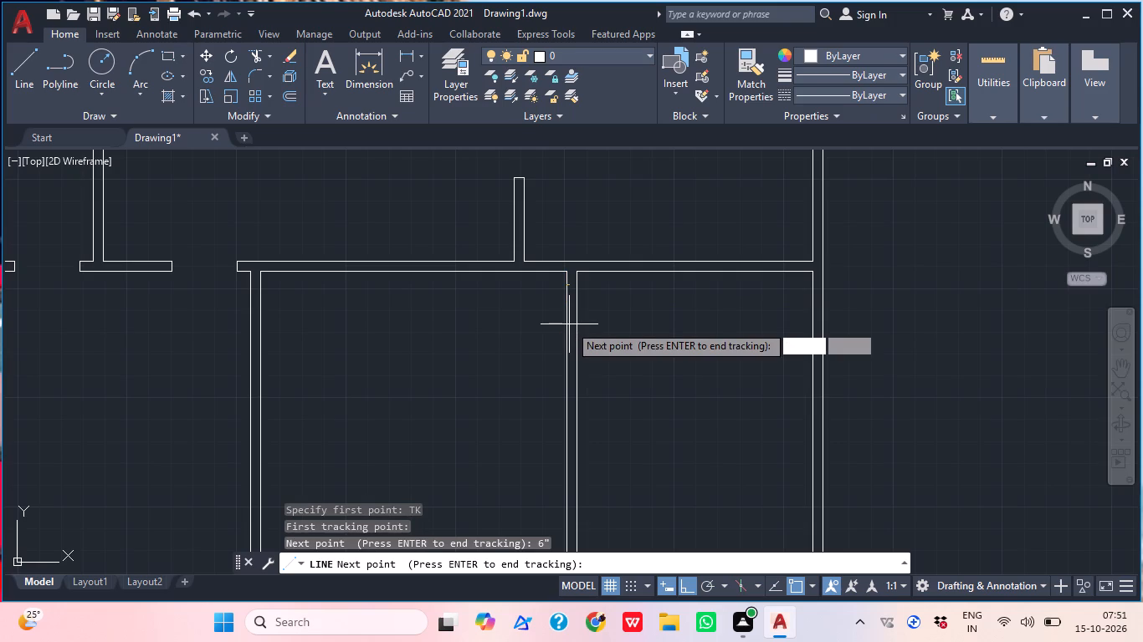
key(Return)
scroll(566, 288, up, 1)
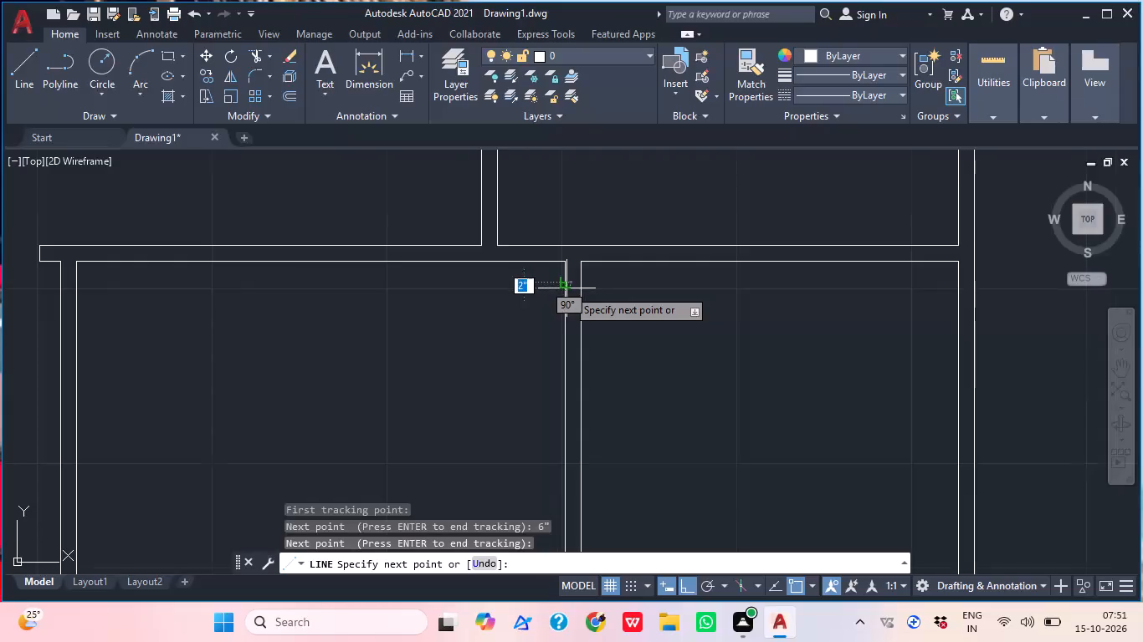
scroll(566, 288, up, 2)
click(602, 273)
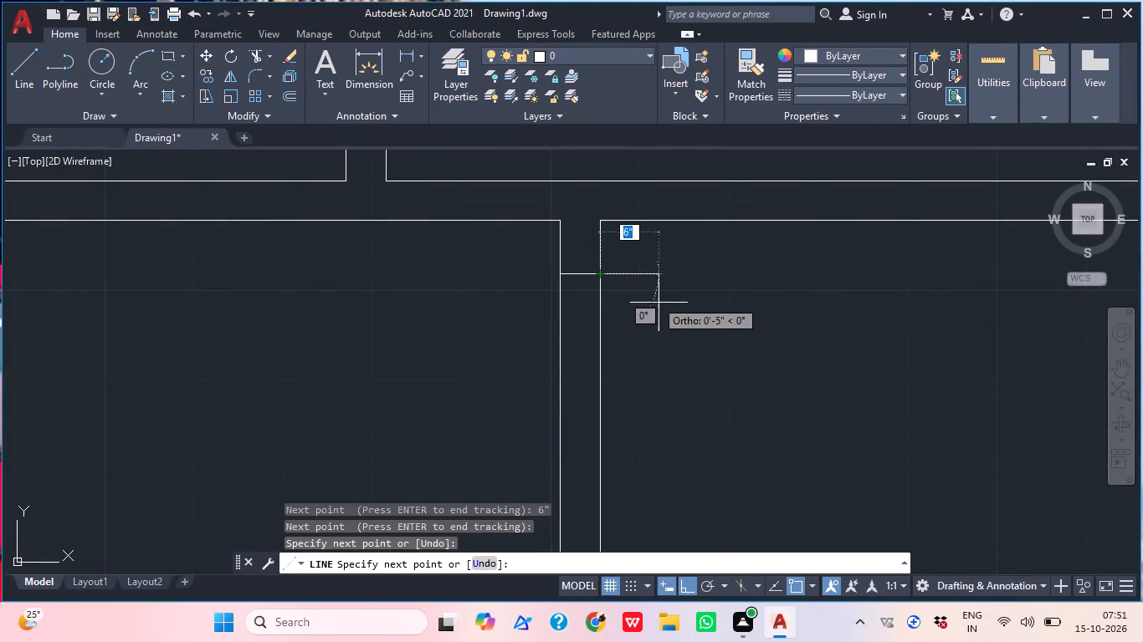
key(Escape)
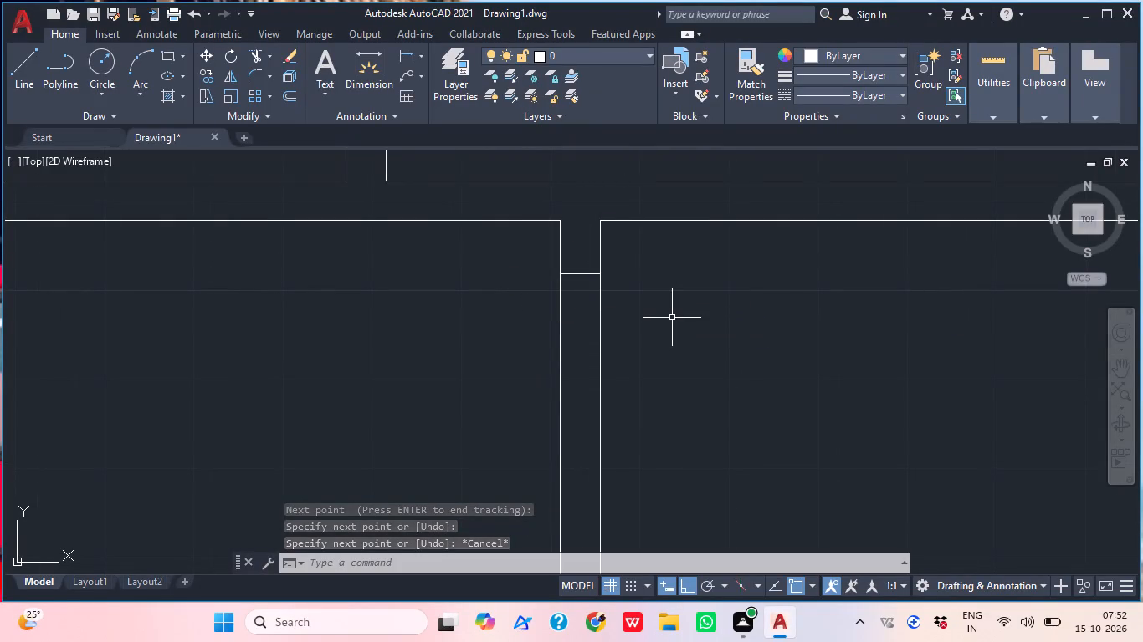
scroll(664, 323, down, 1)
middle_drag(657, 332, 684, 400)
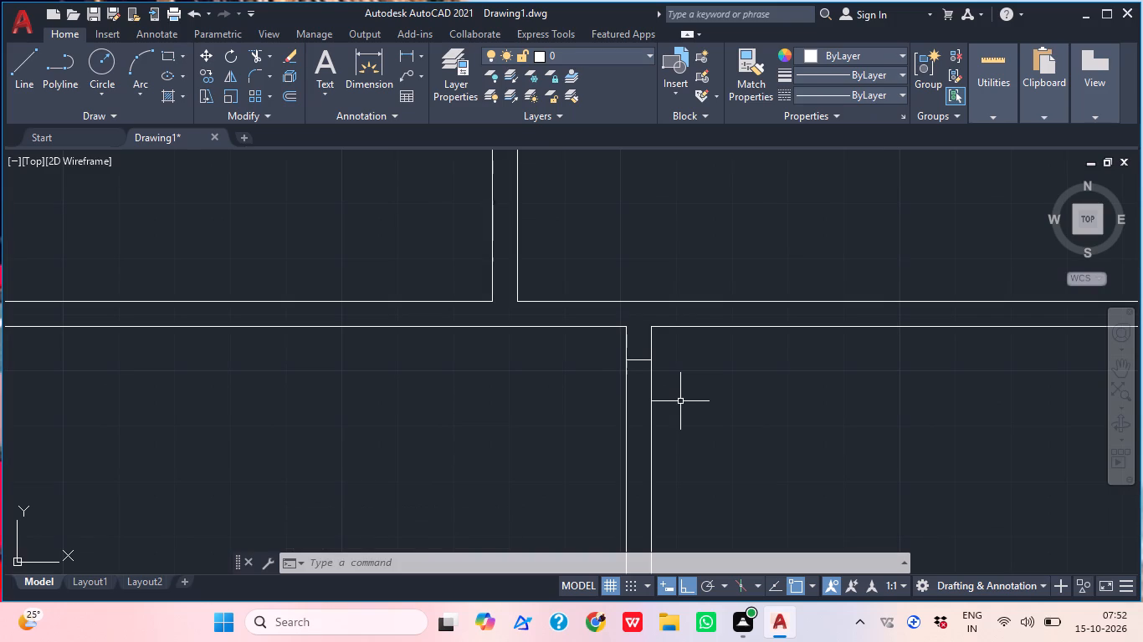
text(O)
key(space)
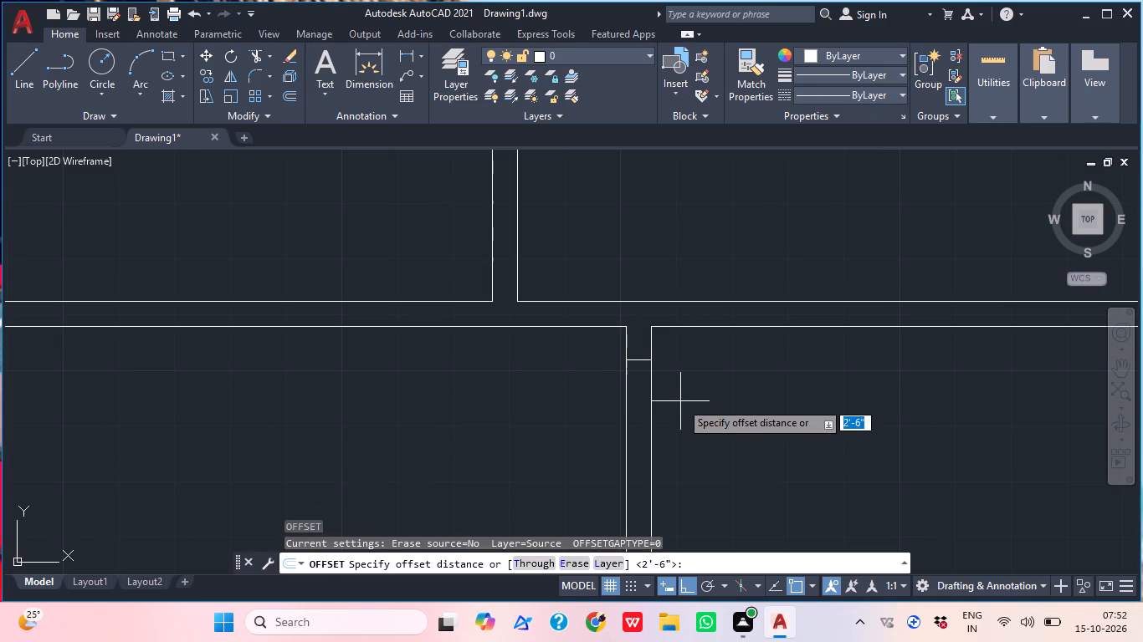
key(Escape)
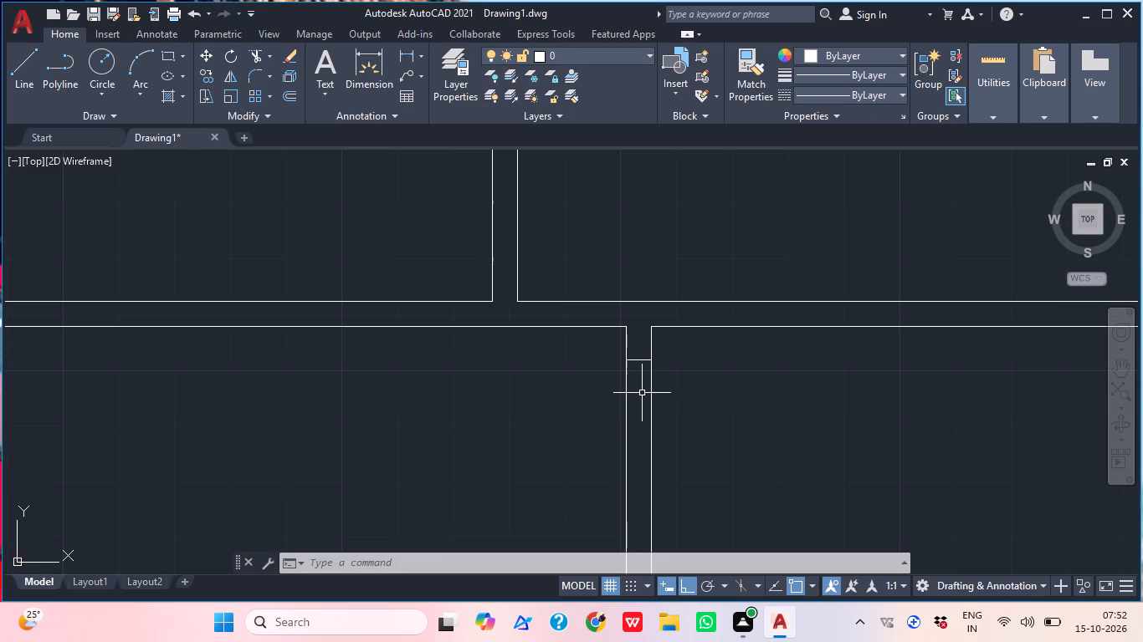
Offset the new jamb line 3'6" downward along the same partition.
scroll(638, 393, down, 2)
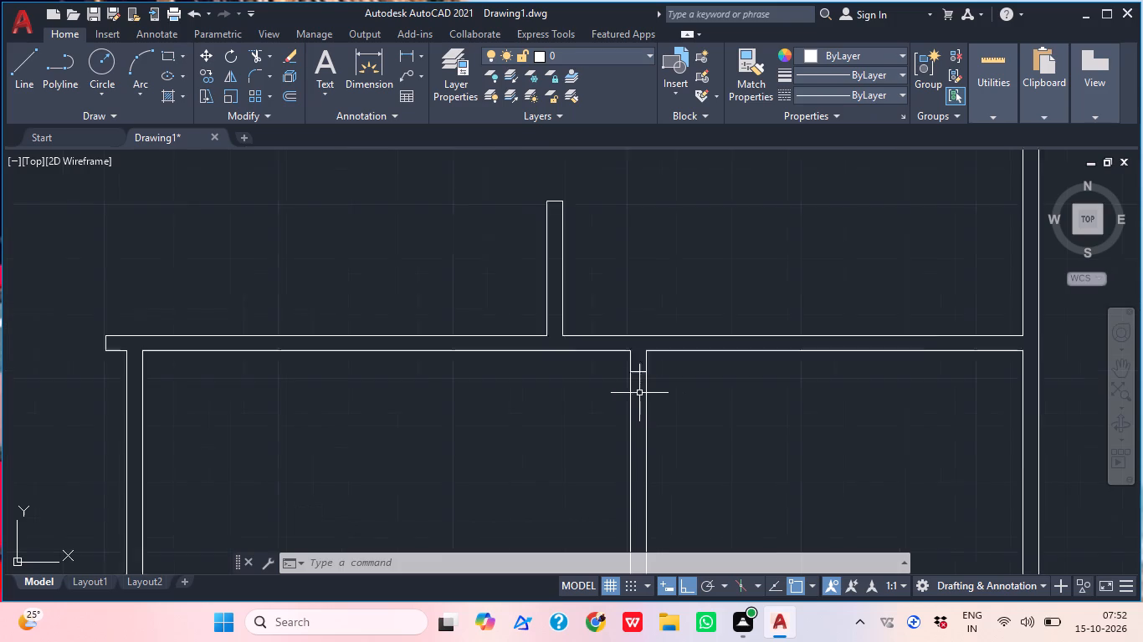
scroll(639, 393, down, 1)
middle_drag(646, 400, 669, 327)
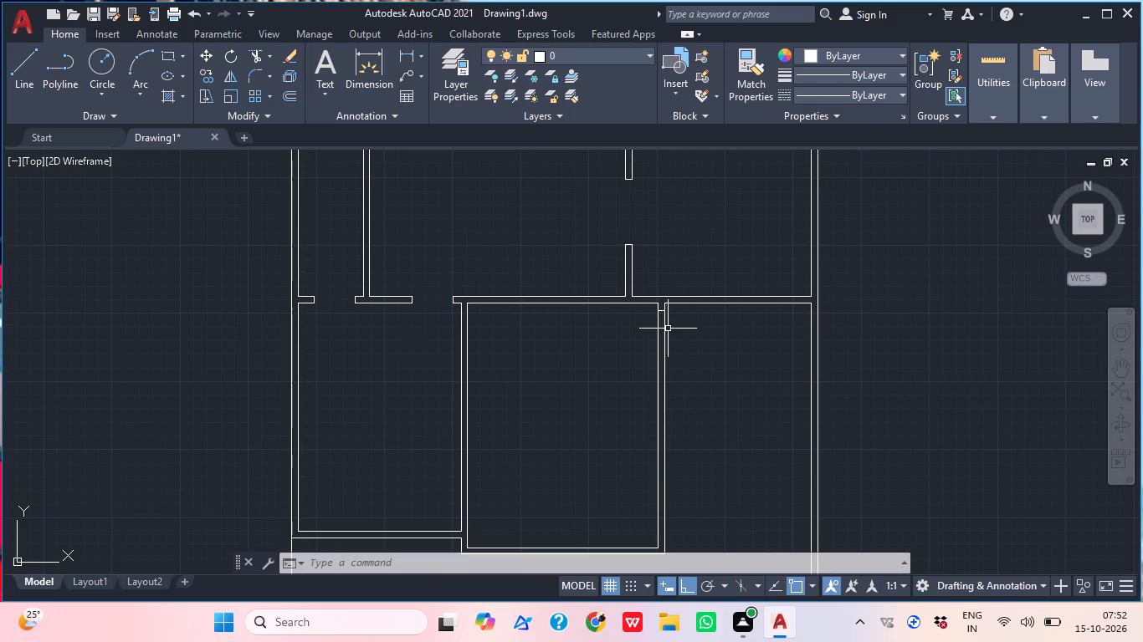
text(O)
key(space)
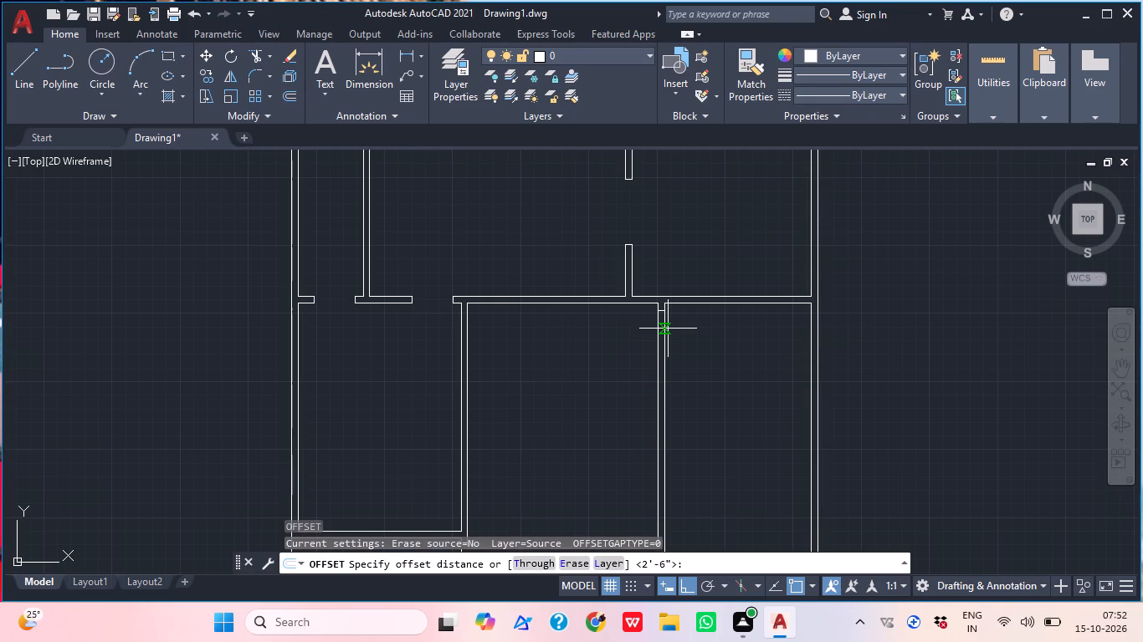
text(3')
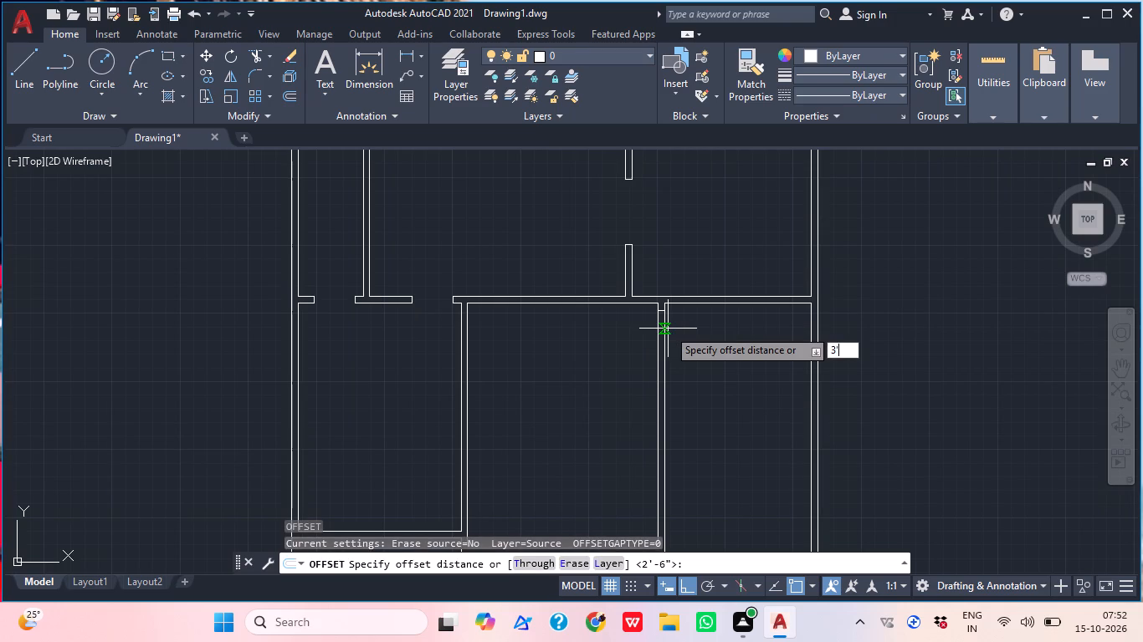
text(6")
key(Return)
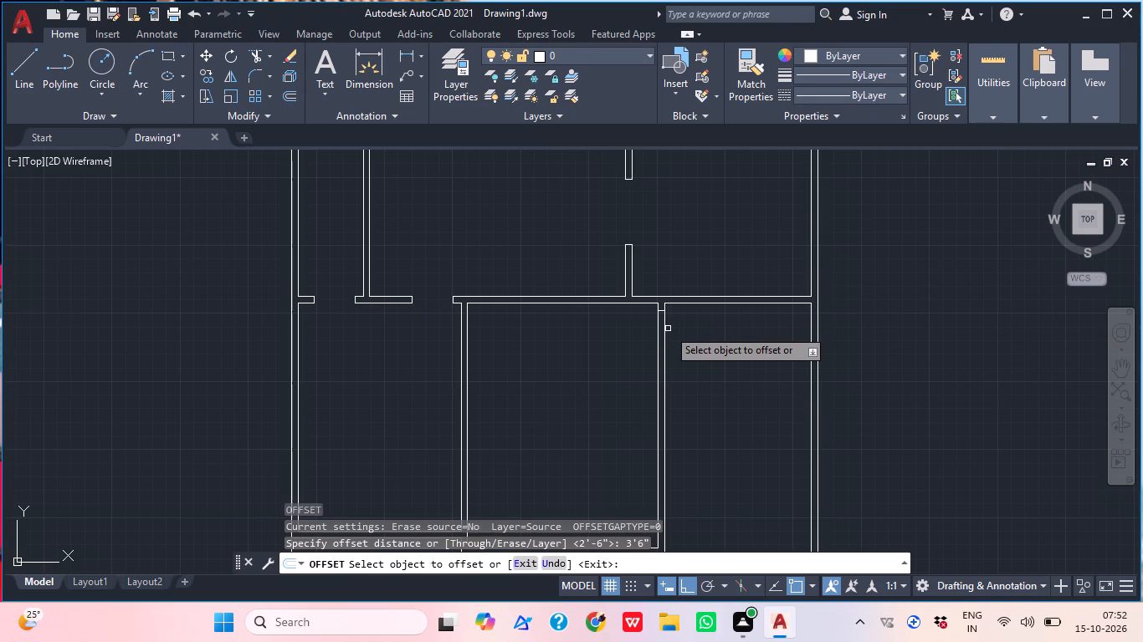
scroll(668, 318, up, 3)
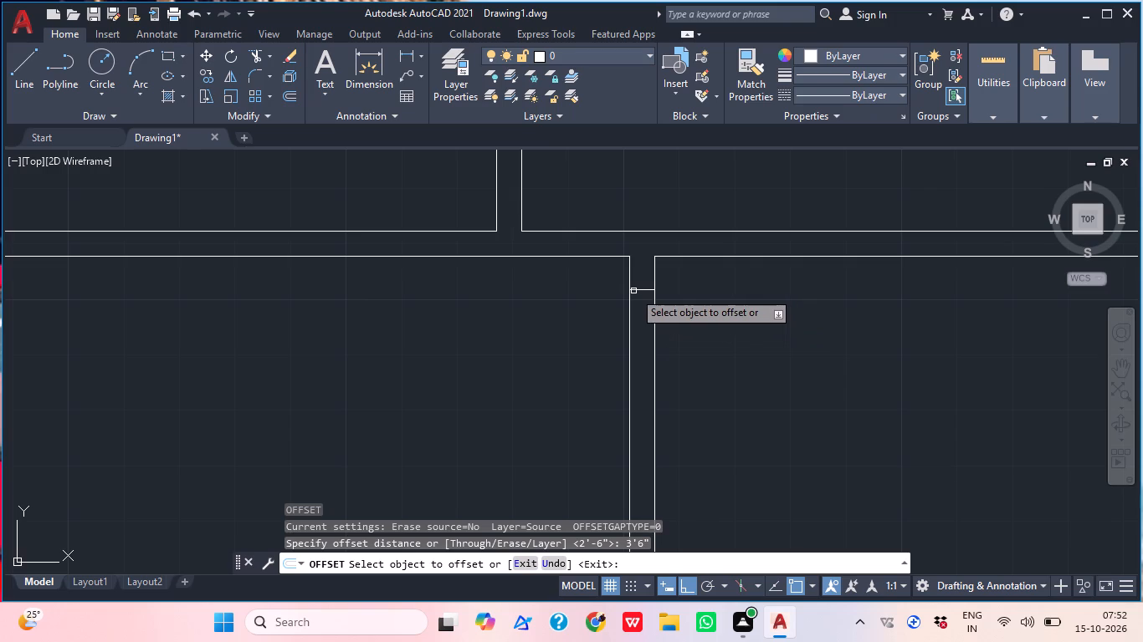
click(633, 291)
scroll(682, 383, down, 2)
click(671, 445)
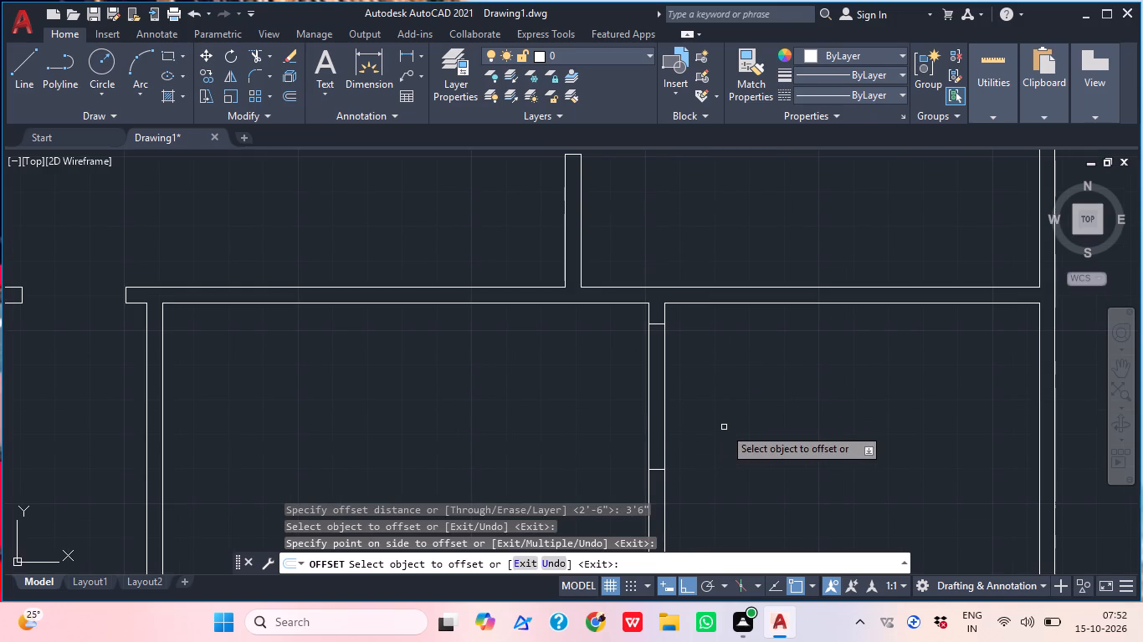
key(t)
key(Escape)
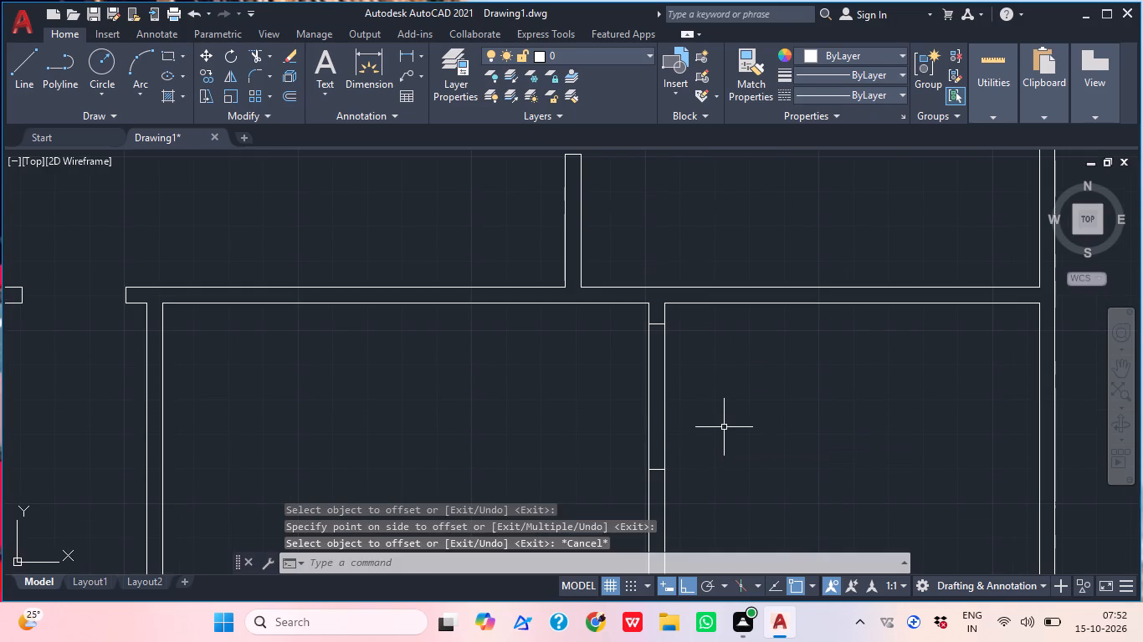
Trim both partition lines between the two jambs to open the doorway between the lower-middle and lower-right rooms.
text(TR)
key(space)
click(641, 409)
click(703, 402)
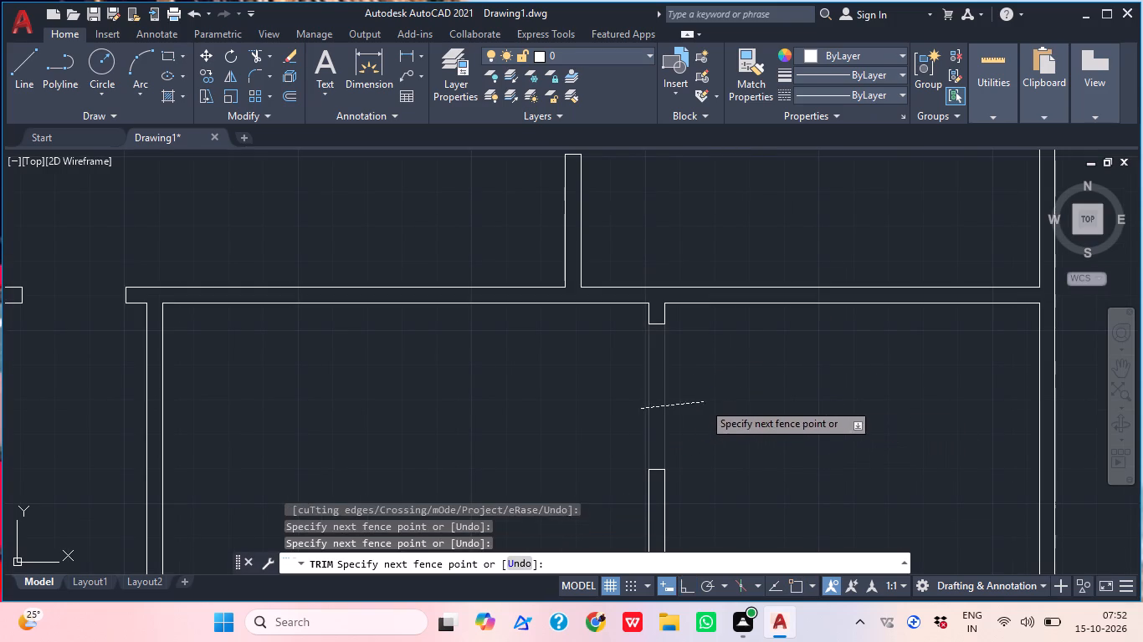
scroll(704, 402, down, 3)
middle_drag(778, 390, 697, 322)
key(Escape)
Draw a vertical line across the lower-middle room's bottom wall at its midpoint.
middle_drag(663, 365, 688, 397)
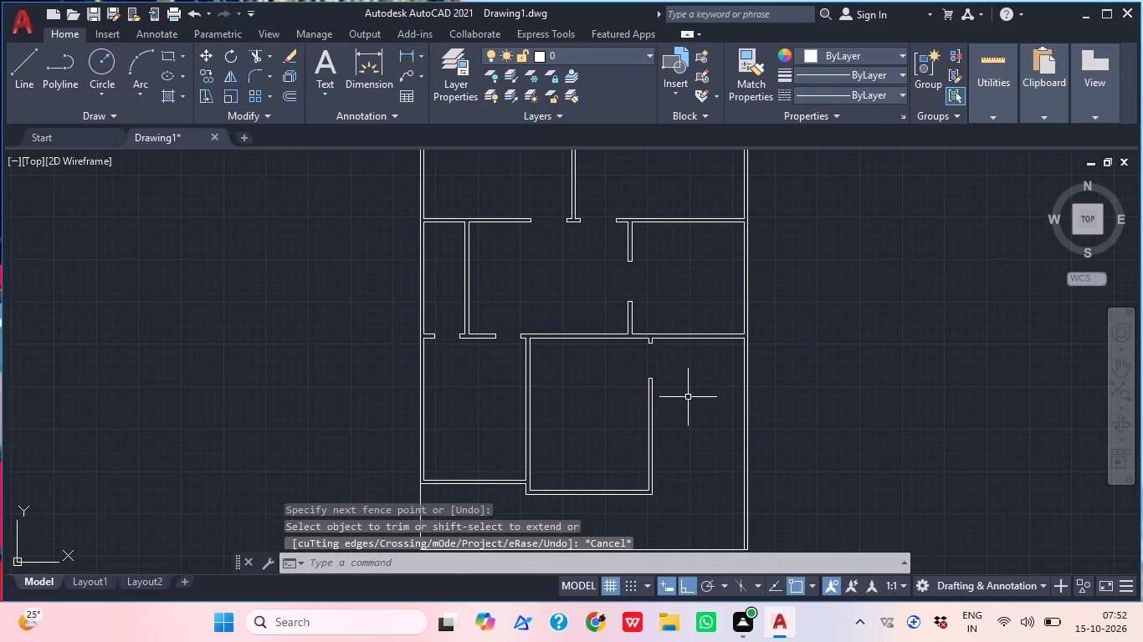
scroll(676, 451, down, 1)
middle_drag(673, 451, 712, 354)
scroll(621, 411, up, 1)
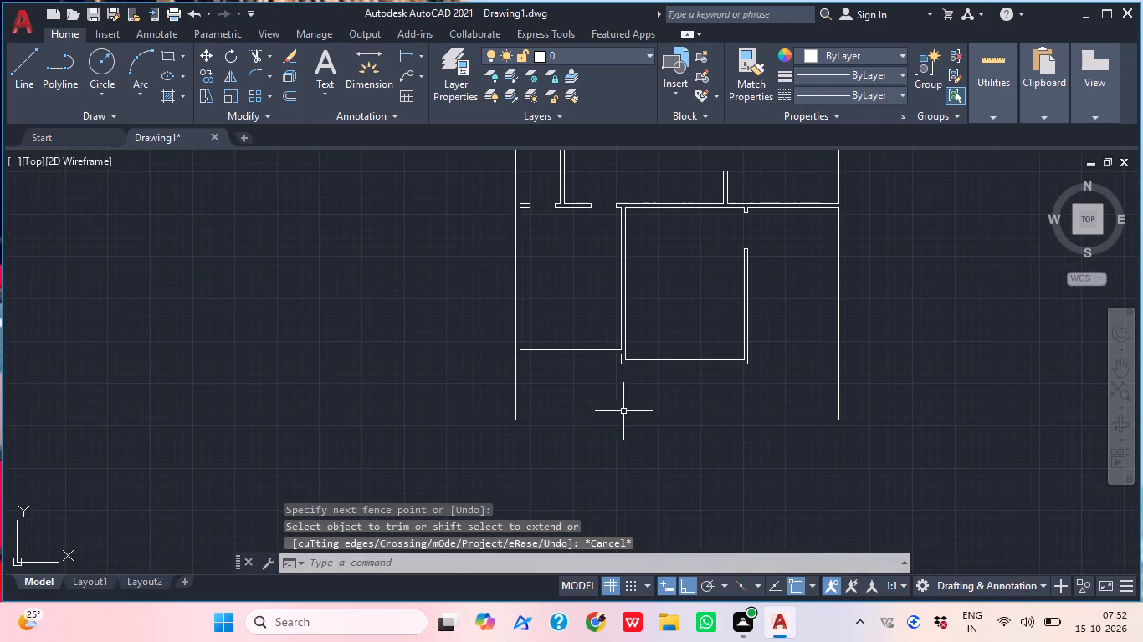
scroll(654, 395, up, 1)
middle_drag(670, 390, 646, 403)
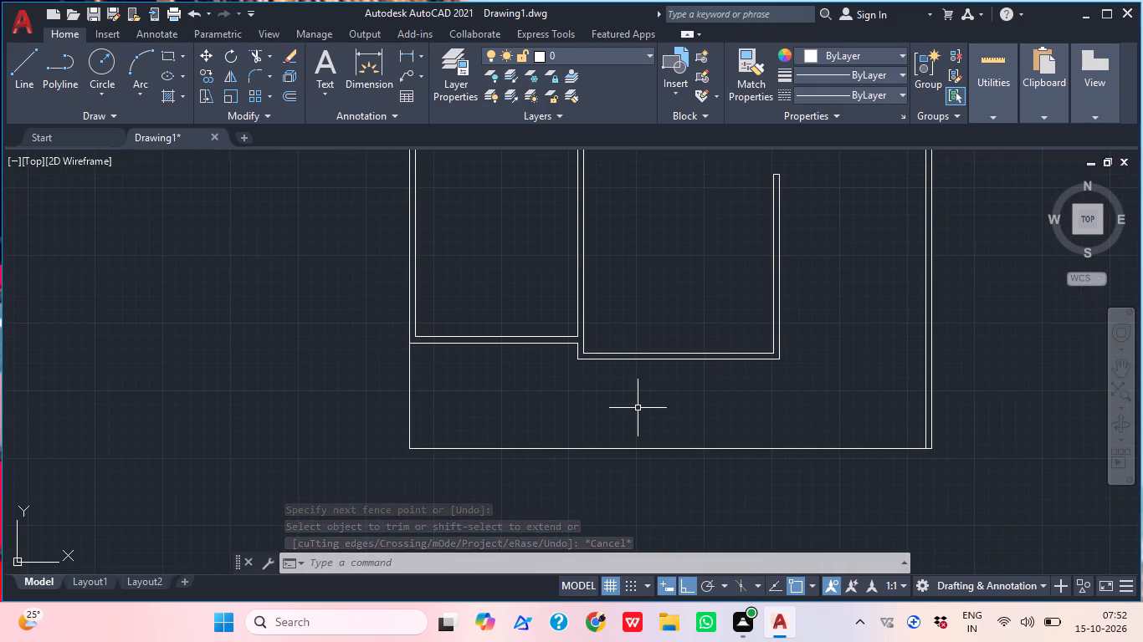
text(L)
key(space)
scroll(683, 328, up, 2)
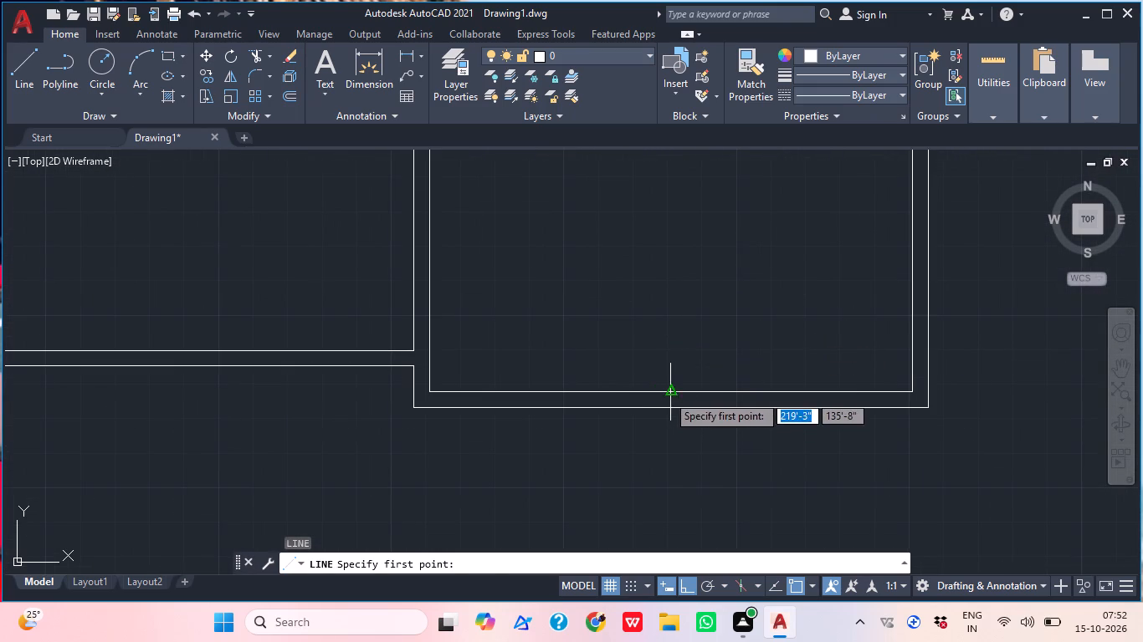
click(667, 395)
click(671, 407)
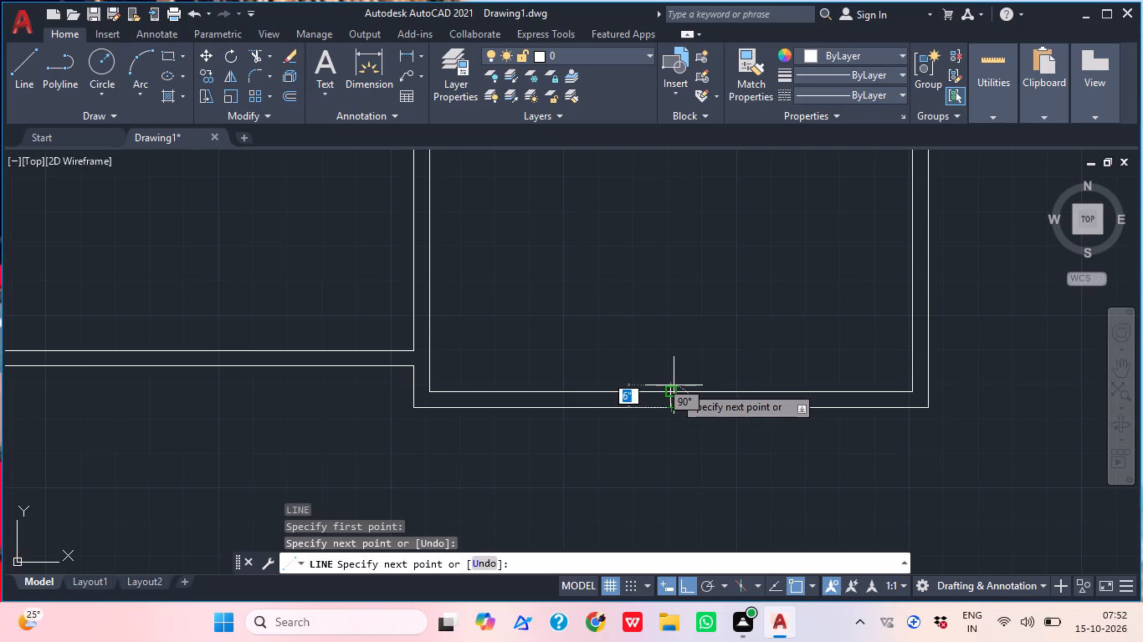
key(Escape)
Offset the midpoint line 2' to each side to mark the opening's jambs in the bottom wall.
text(O)
key(space)
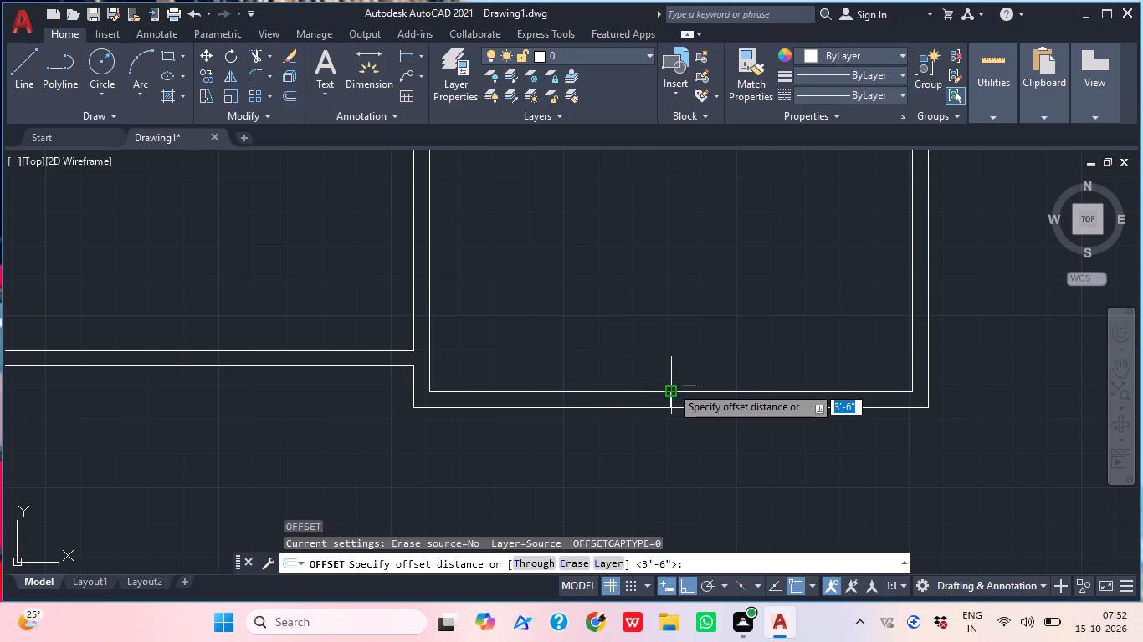
key(2)
key(apostrophe)
key(Return)
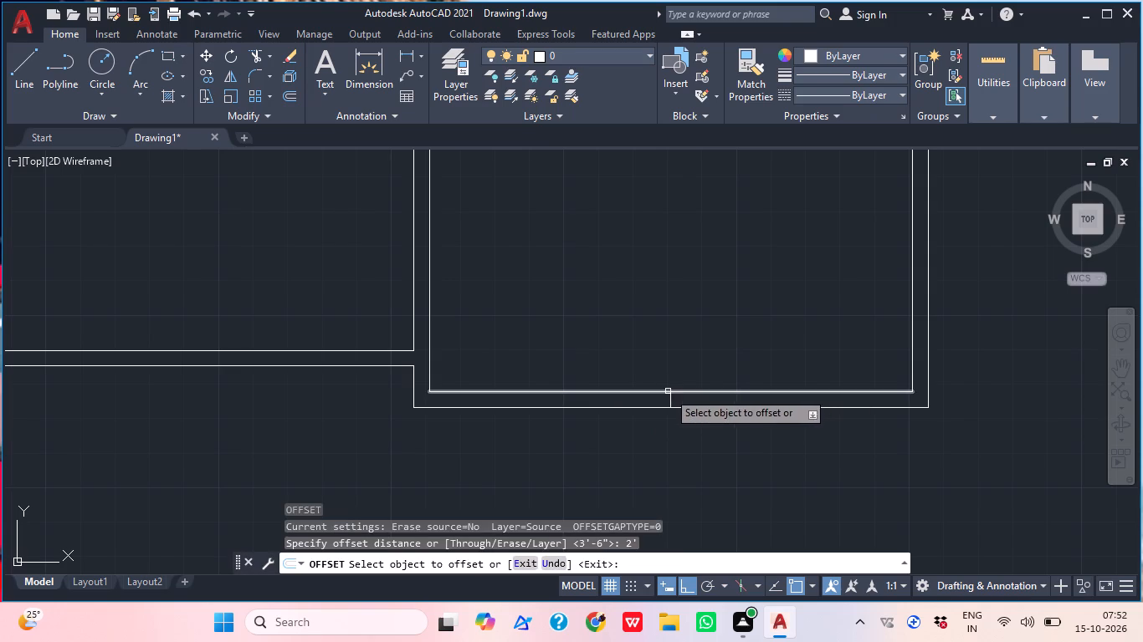
scroll(695, 419, up, 2)
click(633, 369)
click(735, 374)
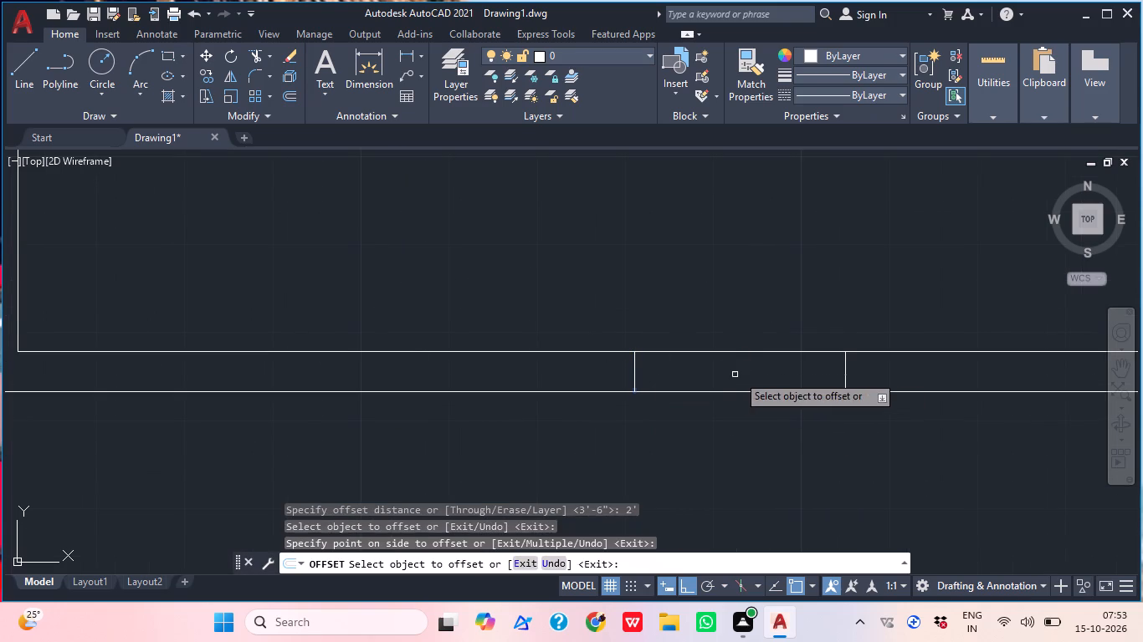
click(636, 369)
click(523, 369)
middle_drag(648, 391, 674, 399)
scroll(665, 395, down, 1)
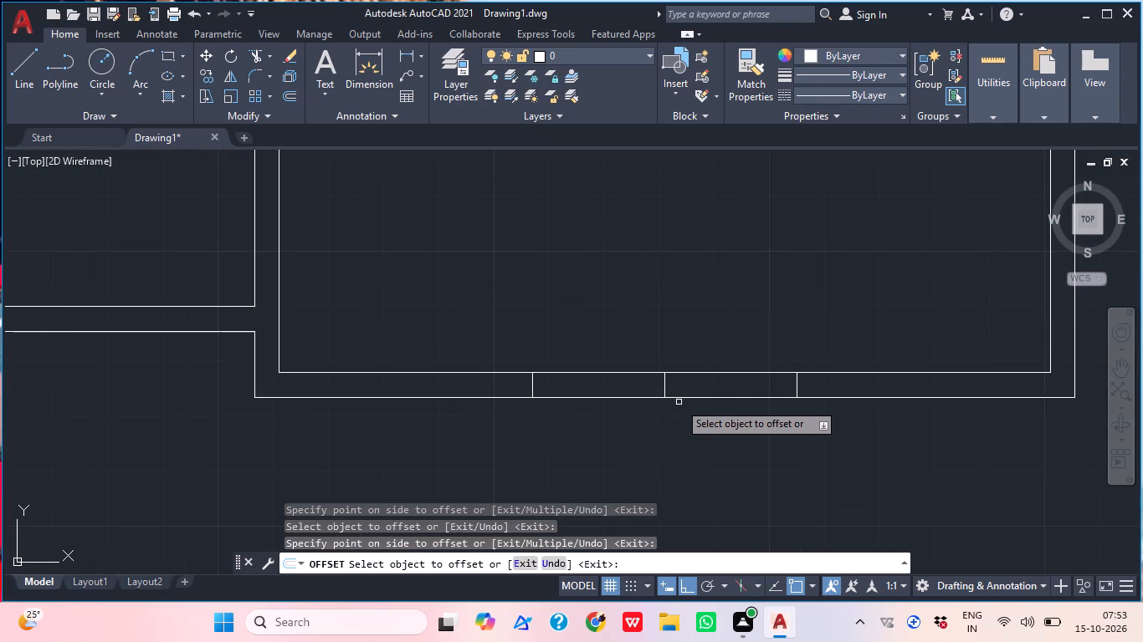
key(Escape)
Trim both bottom wall lines between the outer jambs and remove the midpoint line to clear the opening.
text(TR)
key(space)
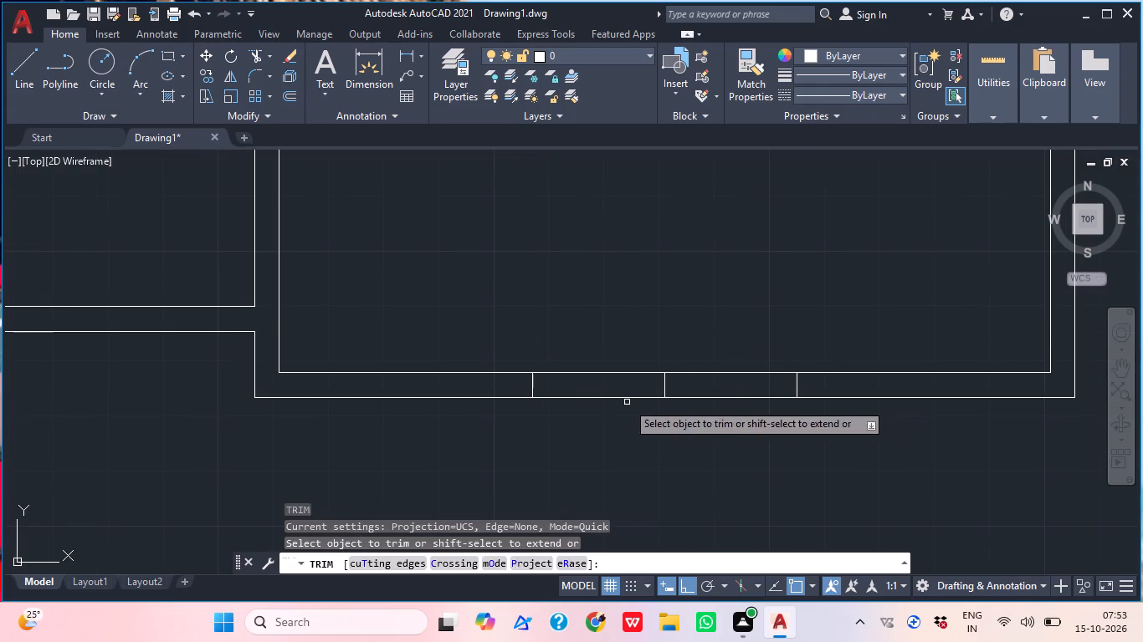
click(601, 406)
click(593, 359)
click(668, 403)
click(664, 361)
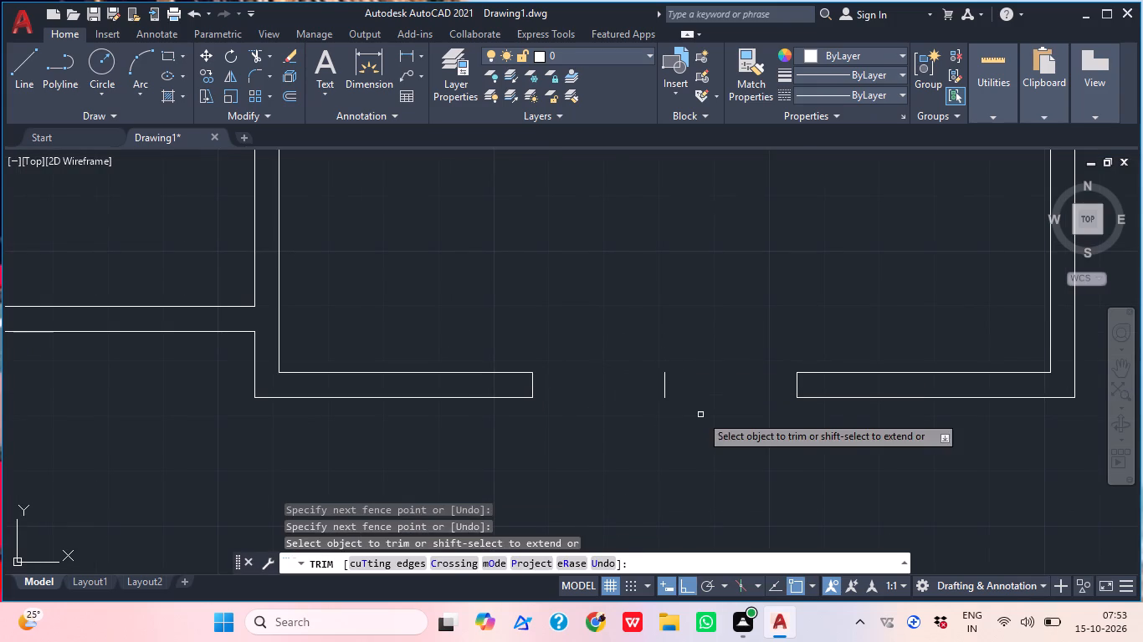
click(682, 408)
click(635, 367)
key(Escape)
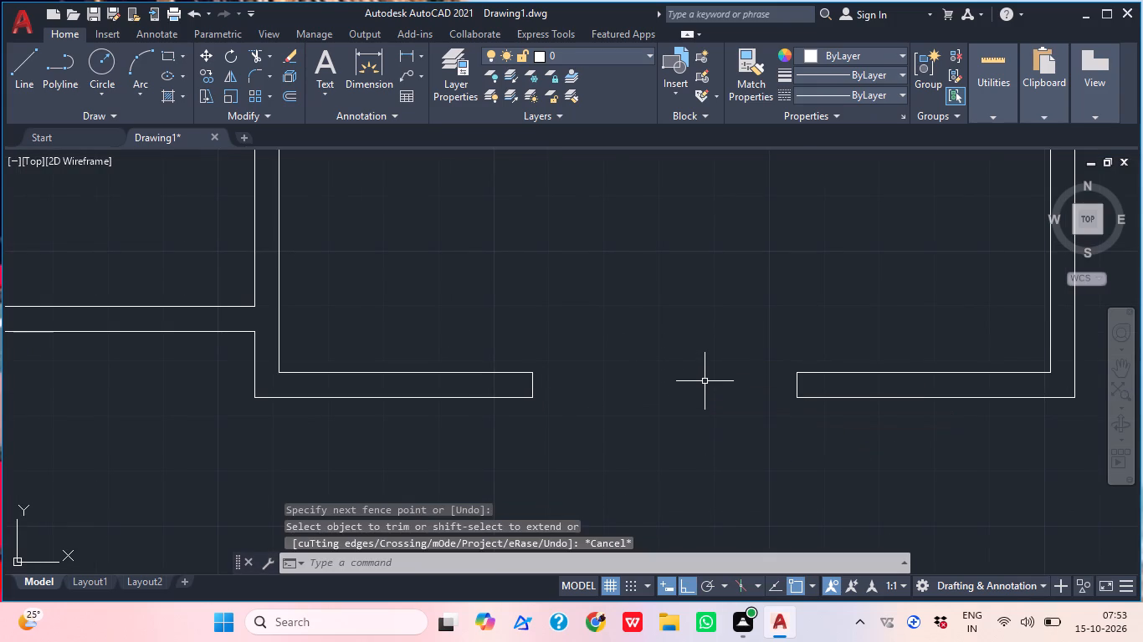
Insert the Door - Imperial block from the recent blocks into the empty area above the floor plan's top-right corner.
scroll(705, 381, down, 2)
middle_drag(736, 427, 720, 502)
scroll(725, 466, down, 1)
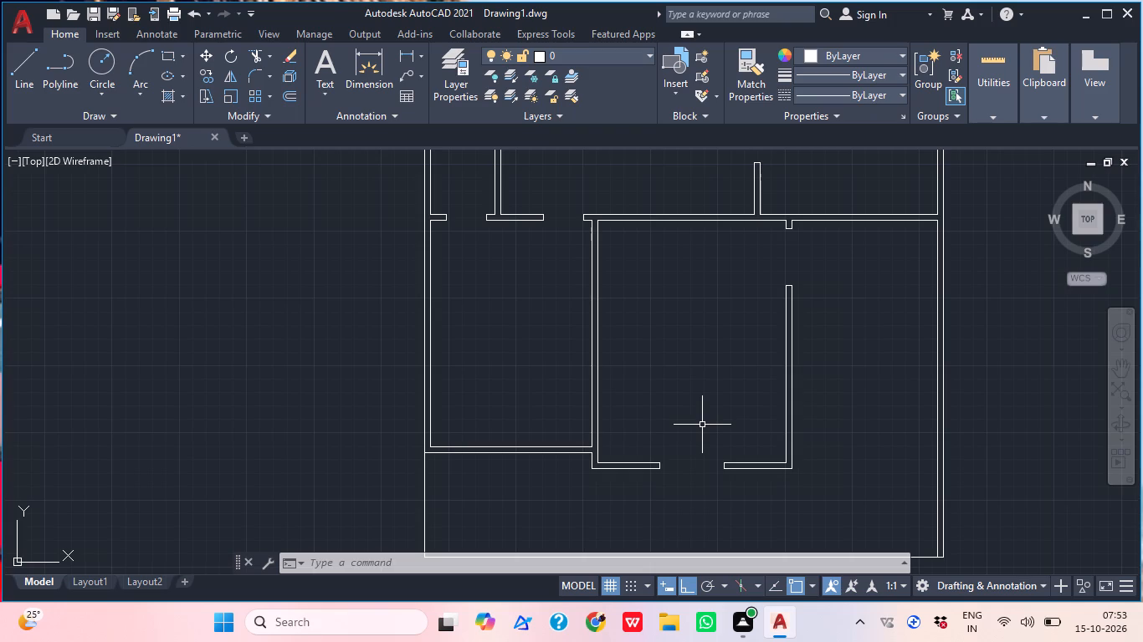
scroll(669, 357, down, 1)
middle_drag(738, 348, 566, 491)
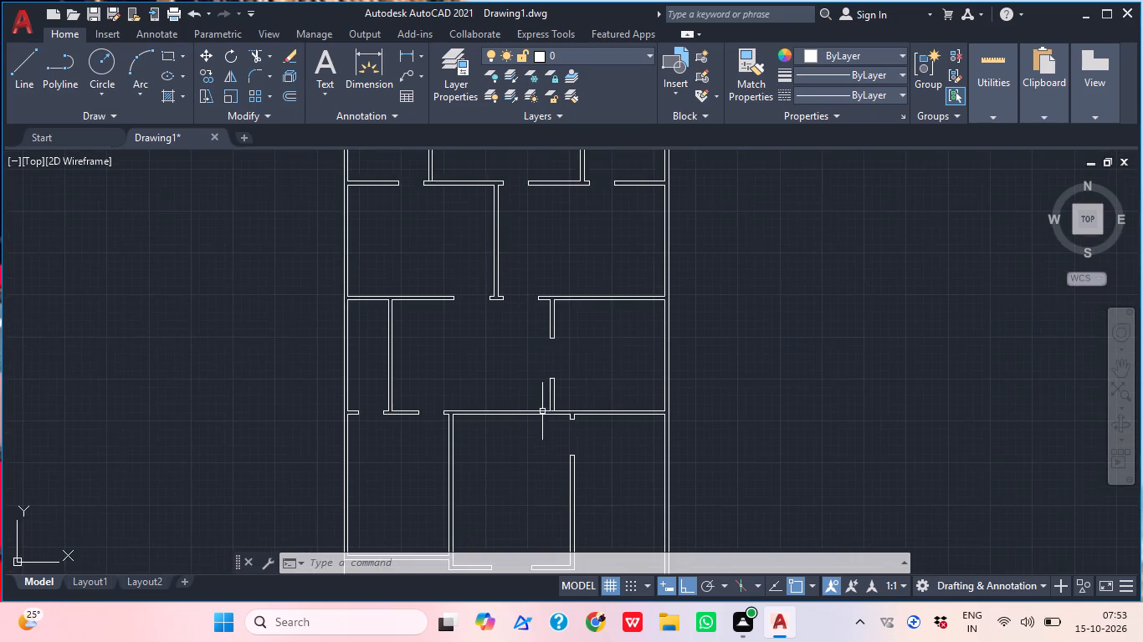
middle_drag(640, 340, 605, 465)
text(I)
key(space)
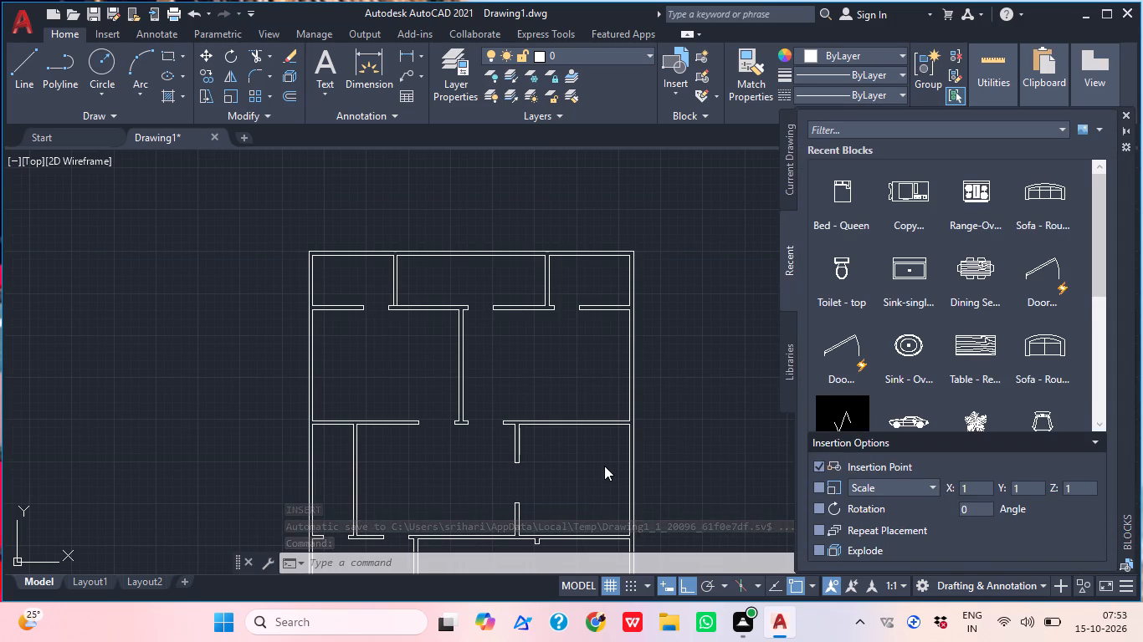
scroll(900, 298, down, 1)
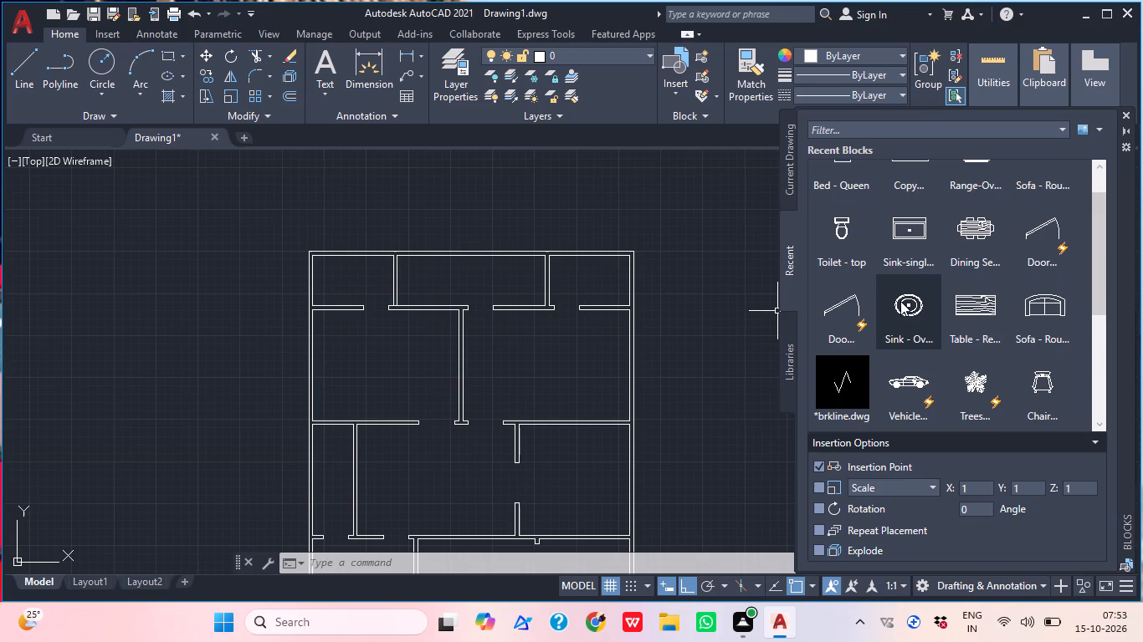
scroll(922, 322, down, 2)
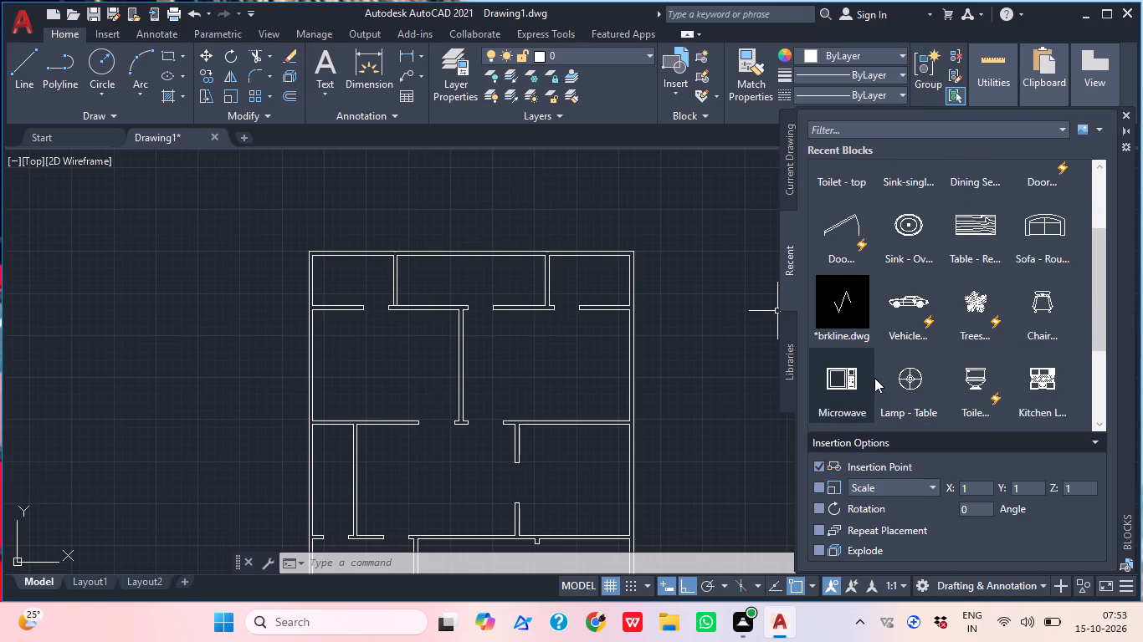
scroll(895, 368, down, 5)
scroll(900, 342, up, 1)
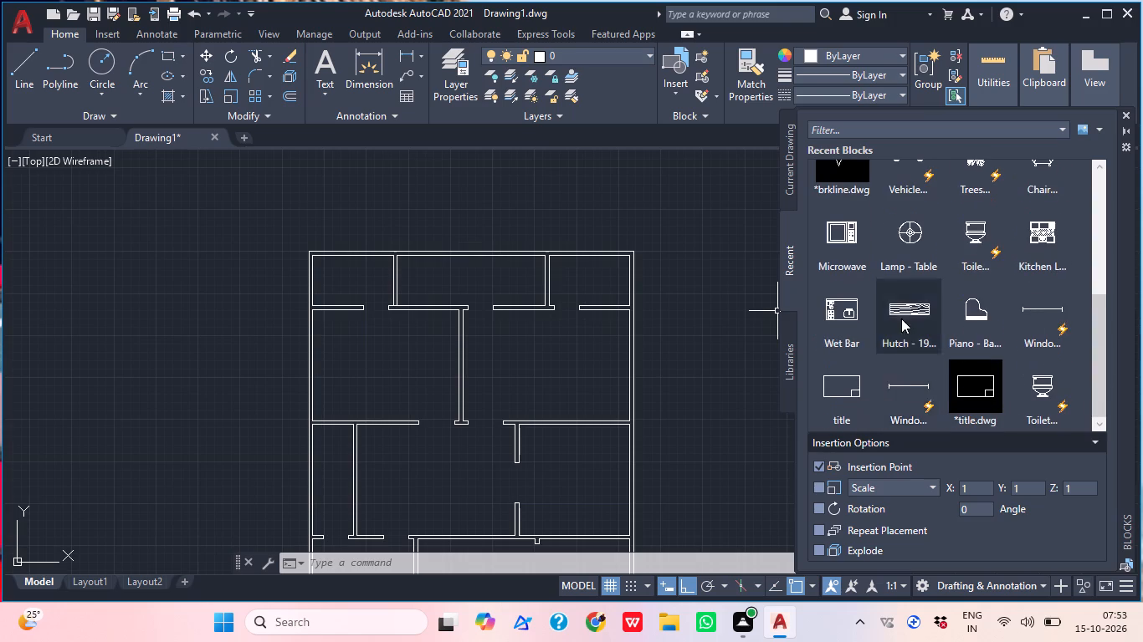
scroll(901, 318, up, 5)
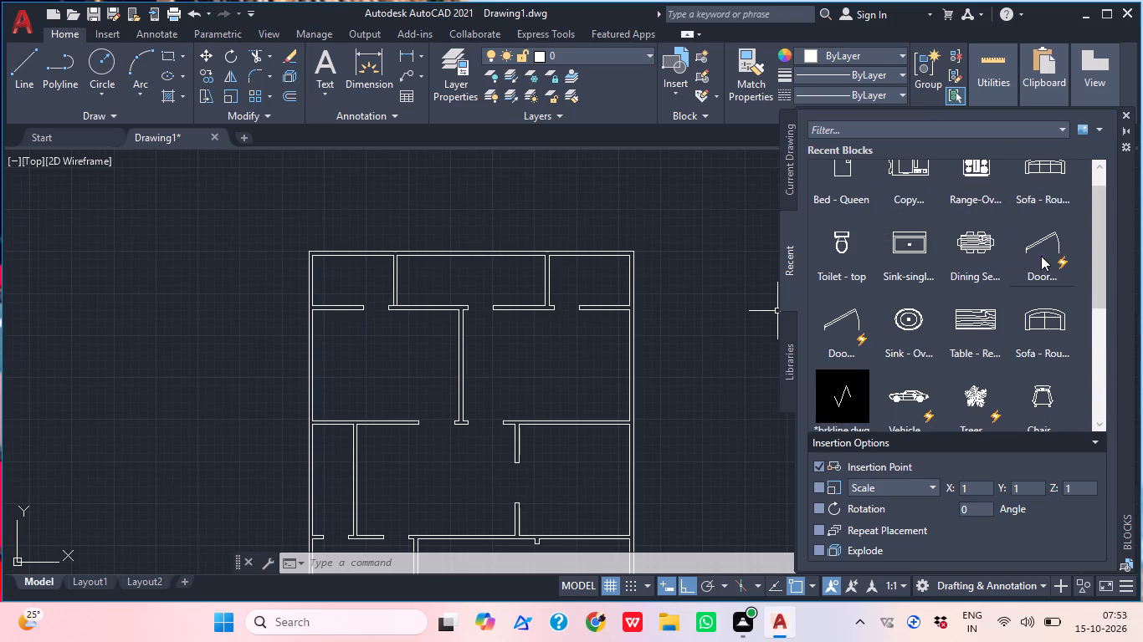
drag(1042, 256, 637, 214)
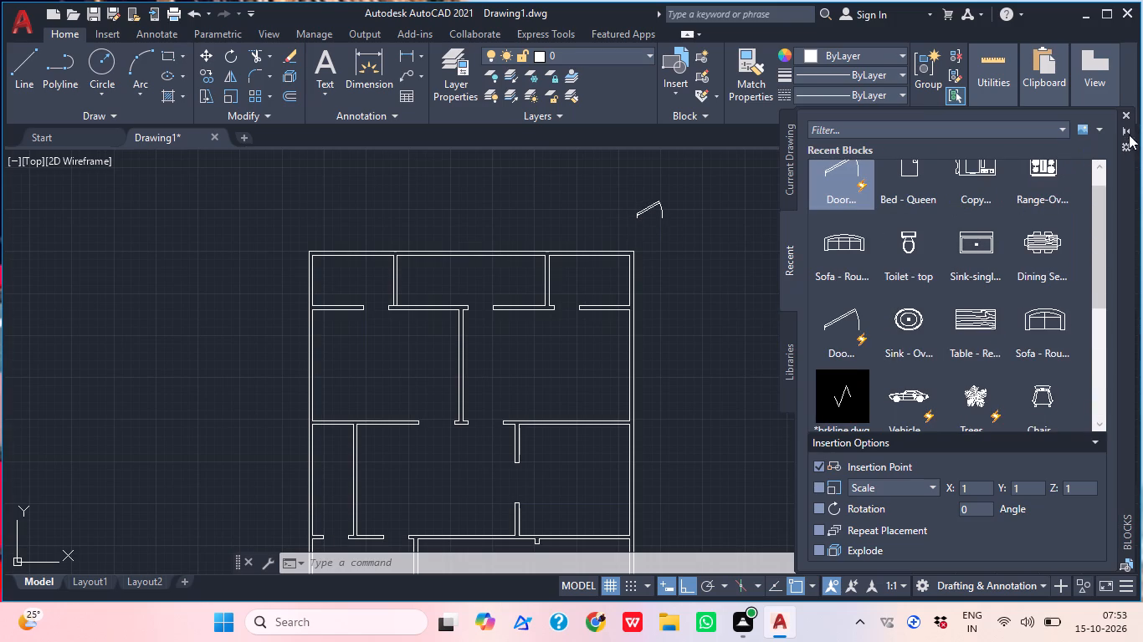
click(1122, 115)
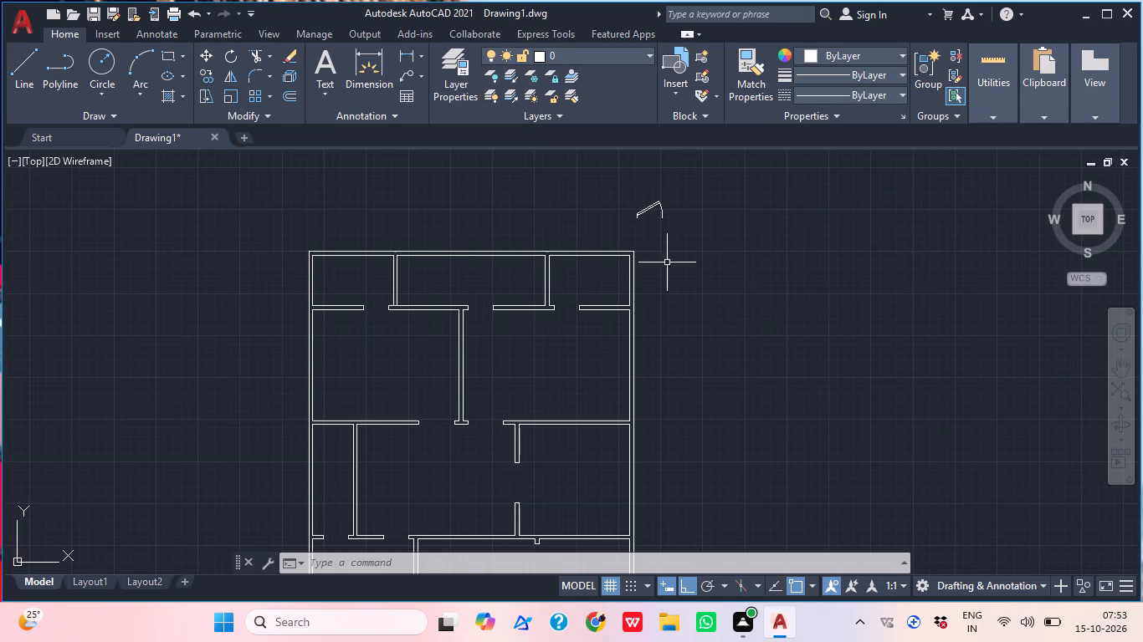
Set the inserted door block's opening angle to Open 90º.
middle_drag(637, 216, 695, 254)
scroll(695, 245, up, 1)
click(718, 279)
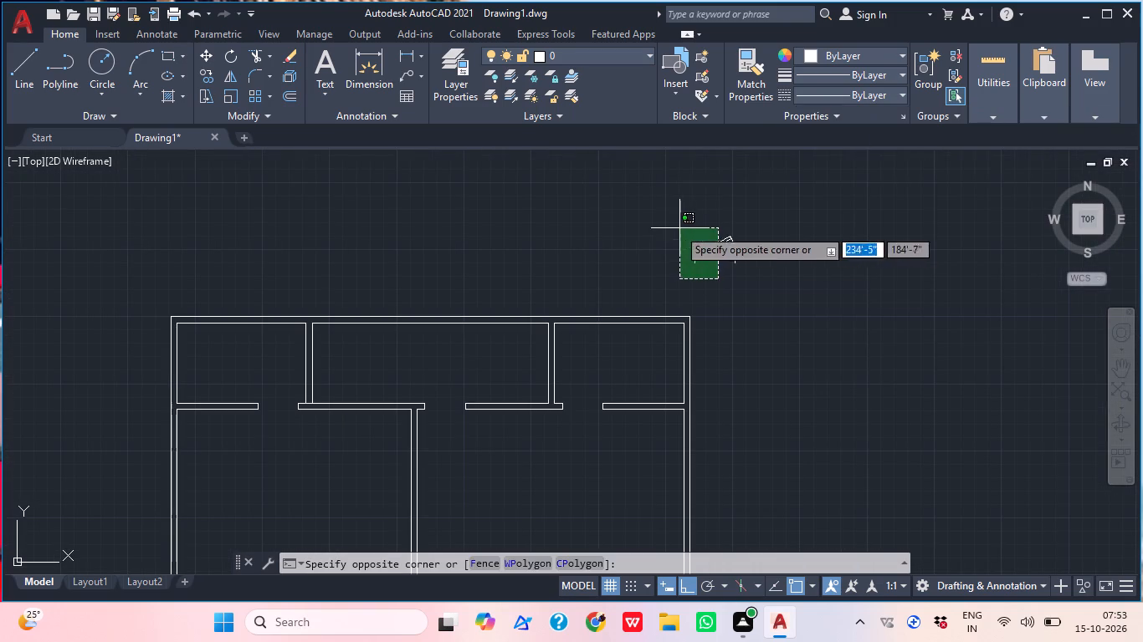
click(673, 227)
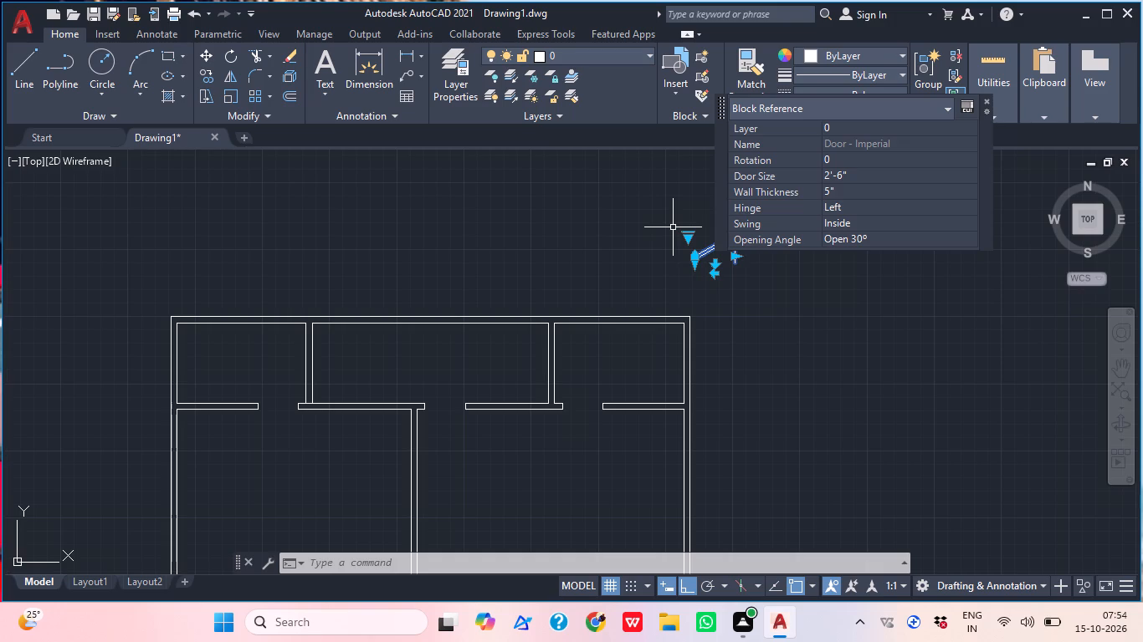
scroll(683, 253, up, 2)
click(700, 213)
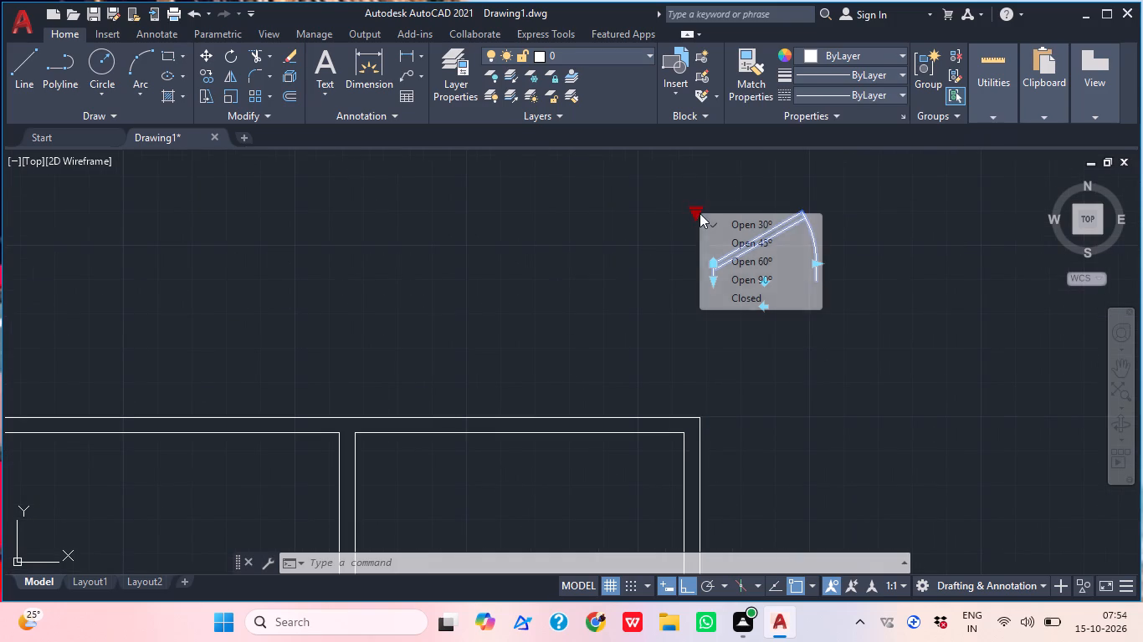
click(777, 273)
scroll(782, 280, down, 2)
middle_drag(811, 320, 818, 446)
key(Escape)
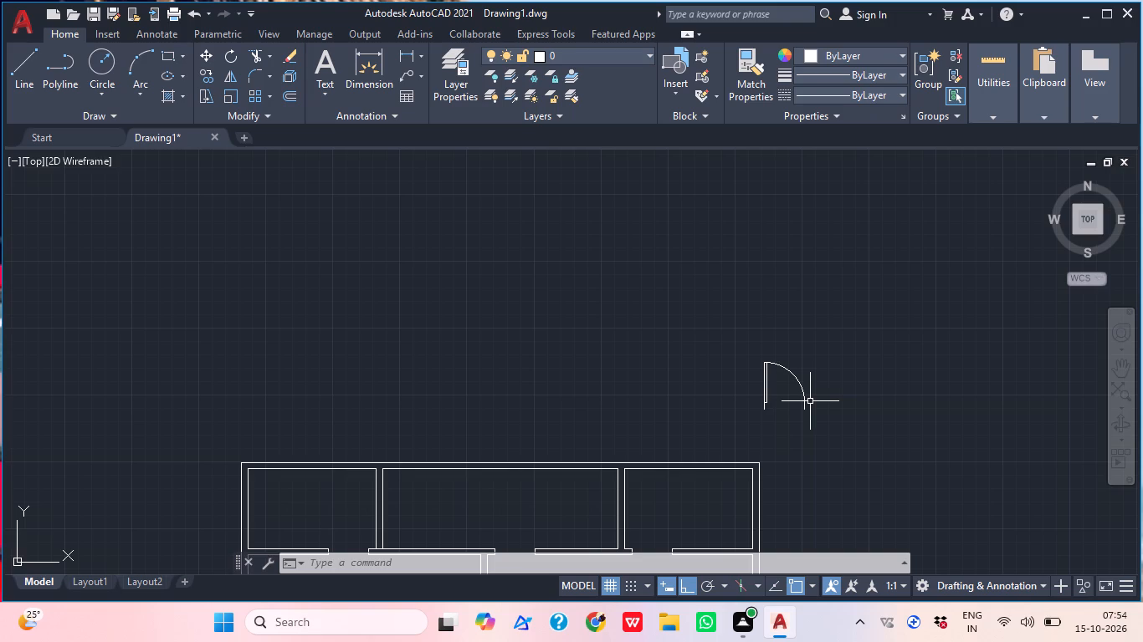
Scale the door by reference from its hinge-side lower endpoint, using its full width as reference and 2'6" as the new length.
middle_drag(862, 379, 884, 363)
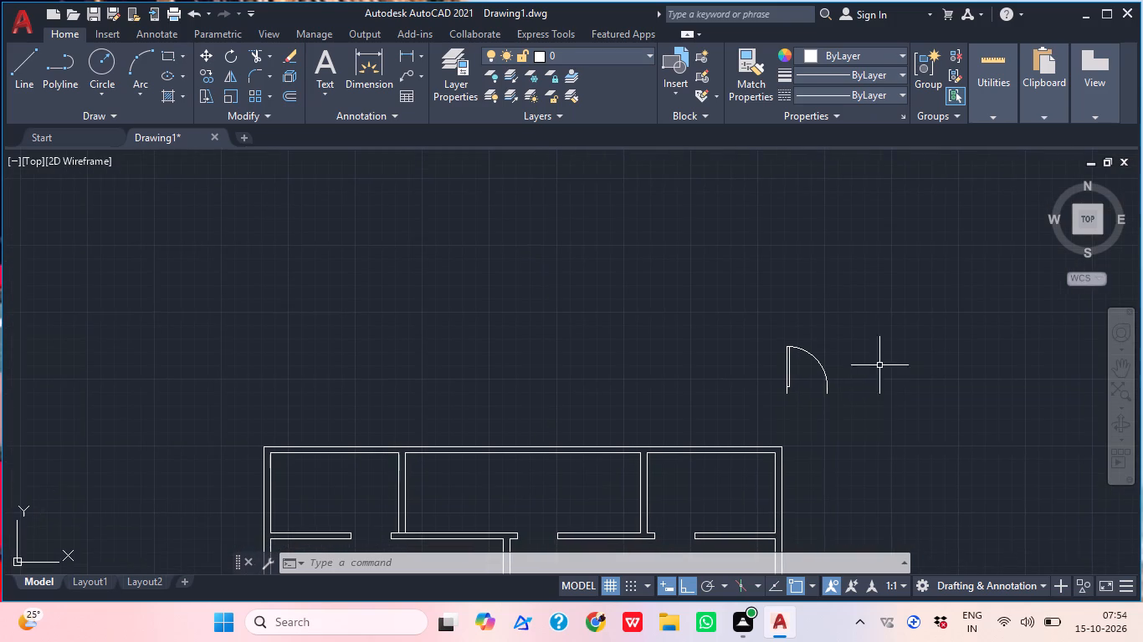
click(802, 390)
click(732, 354)
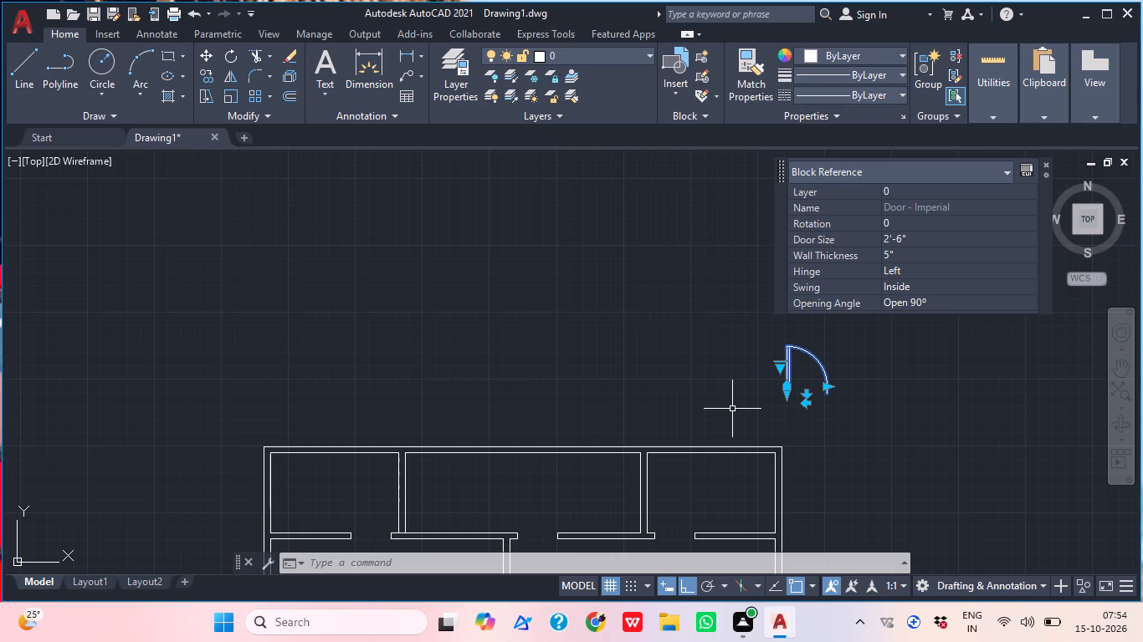
key(s)
text(C)
key(space)
scroll(831, 410, up, 1)
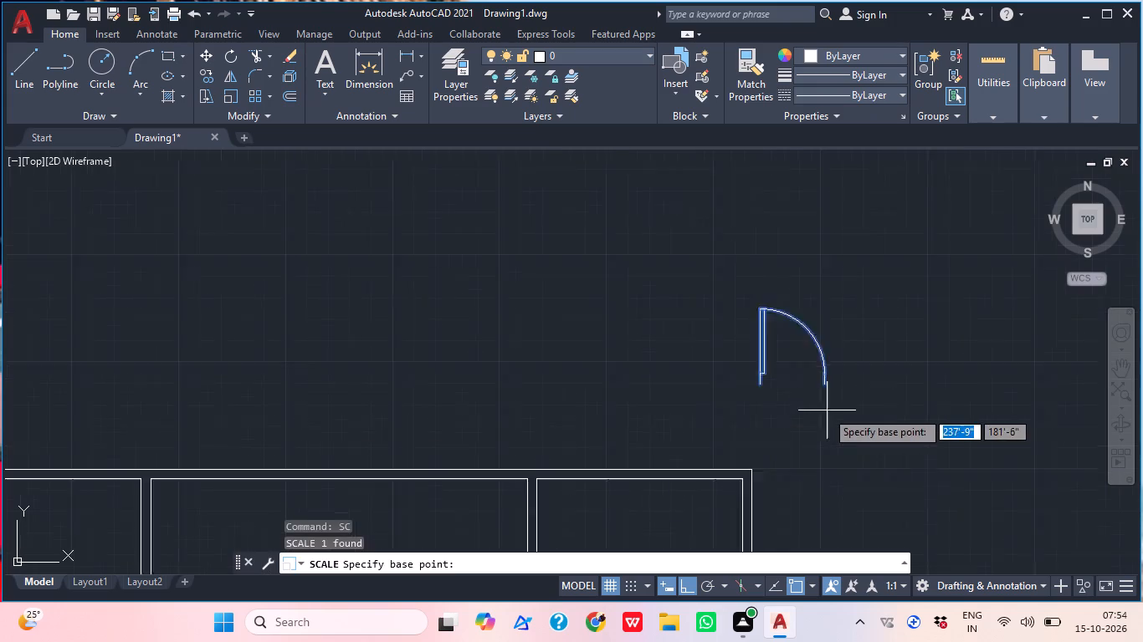
scroll(823, 410, up, 1)
click(720, 372)
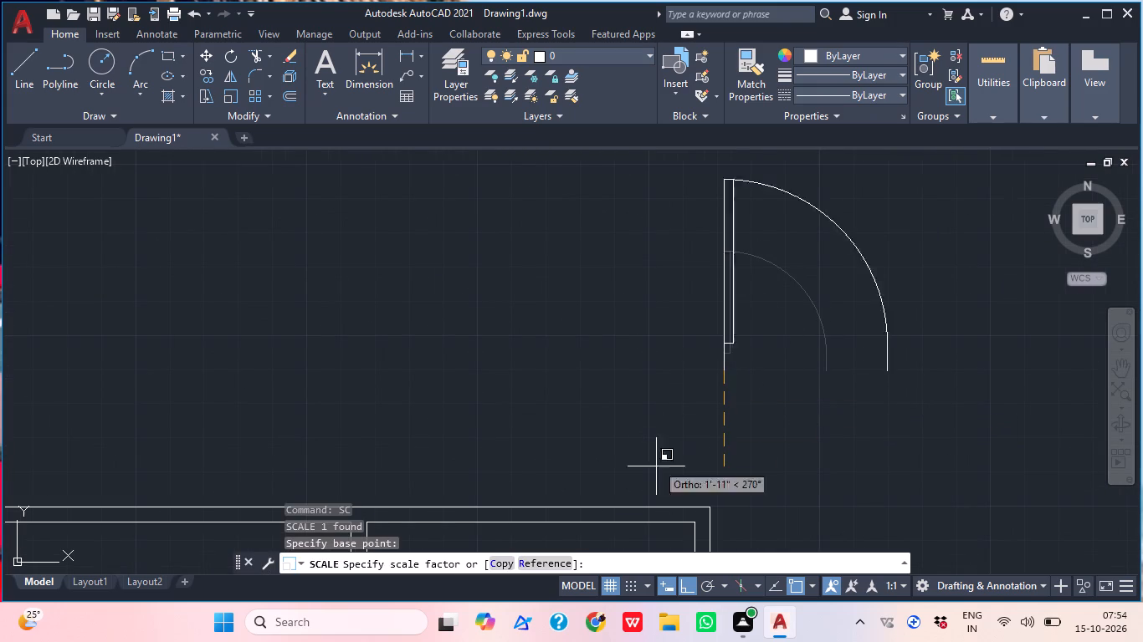
click(552, 561)
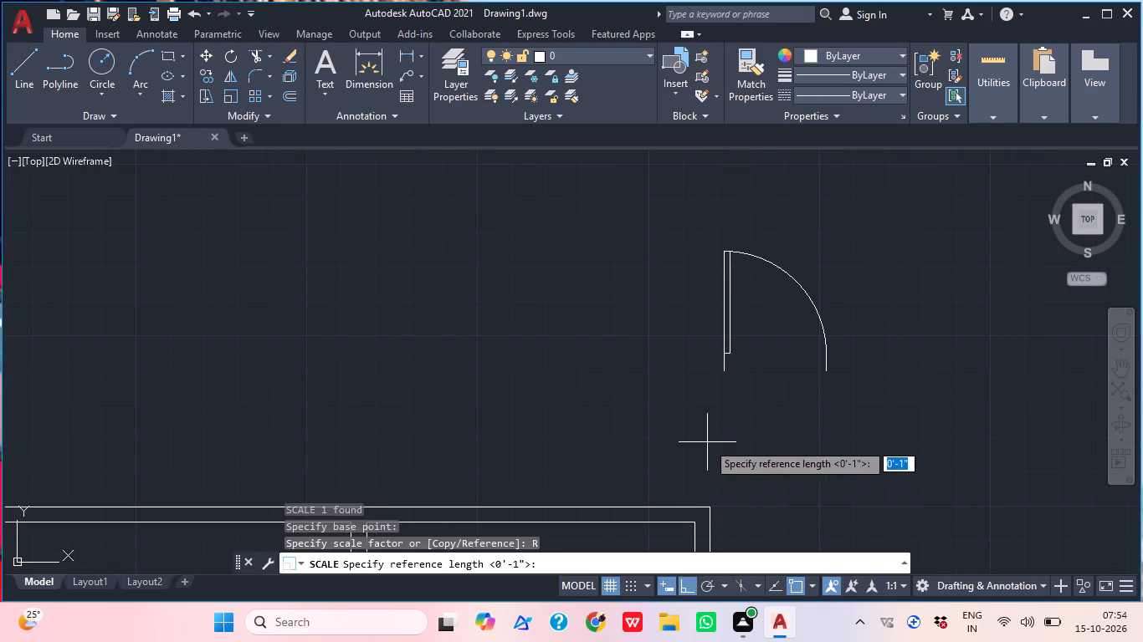
click(721, 374)
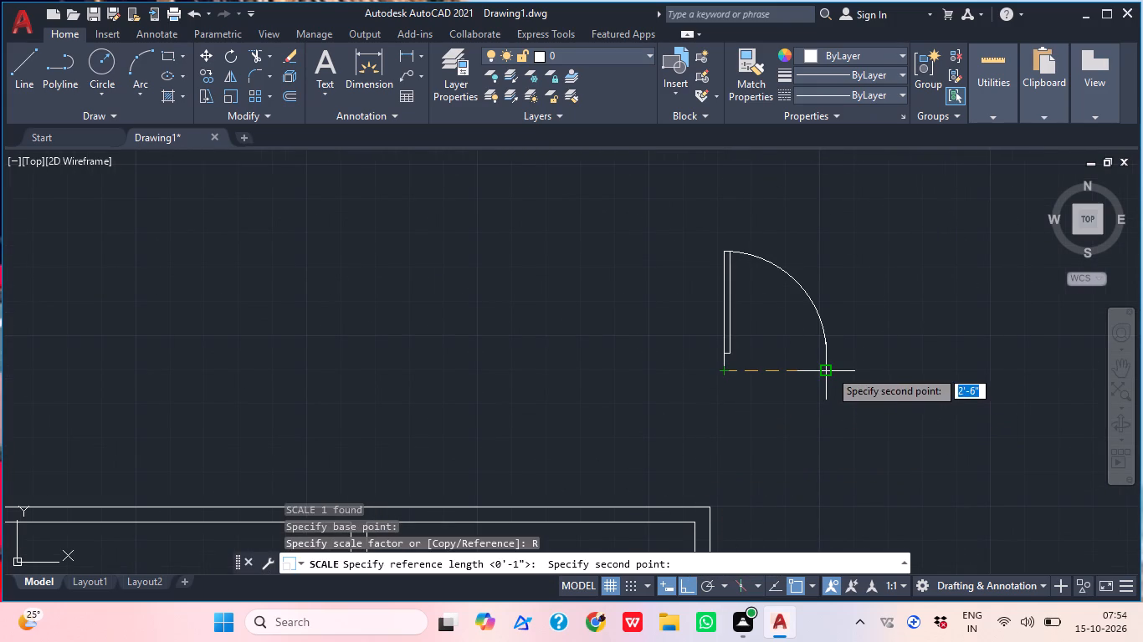
click(829, 369)
scroll(855, 368, down, 2)
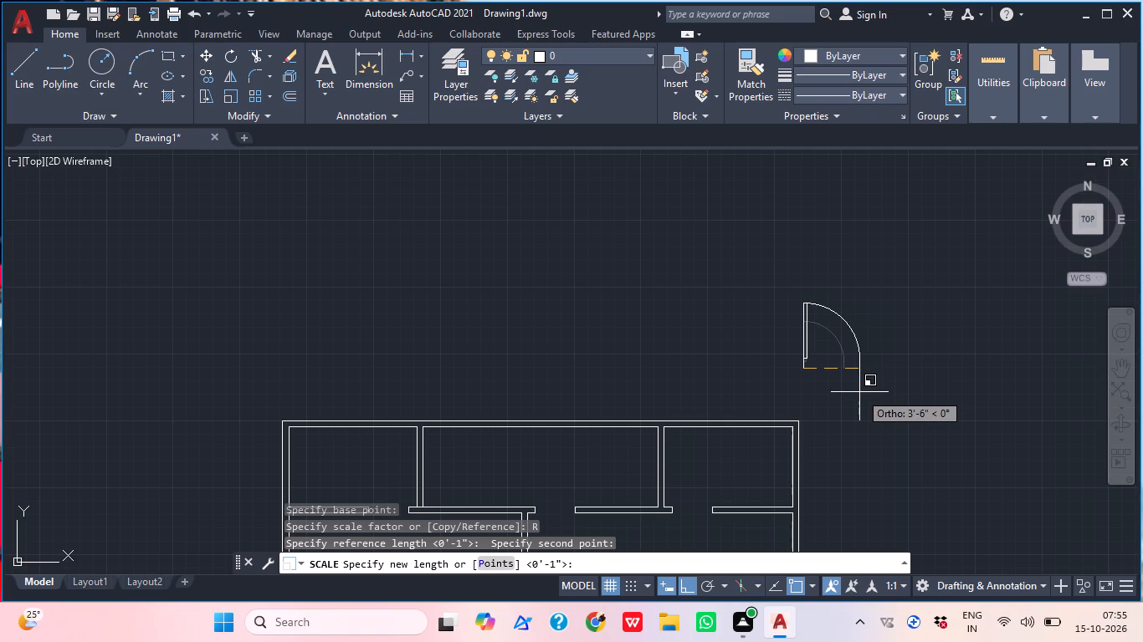
text(2'6")
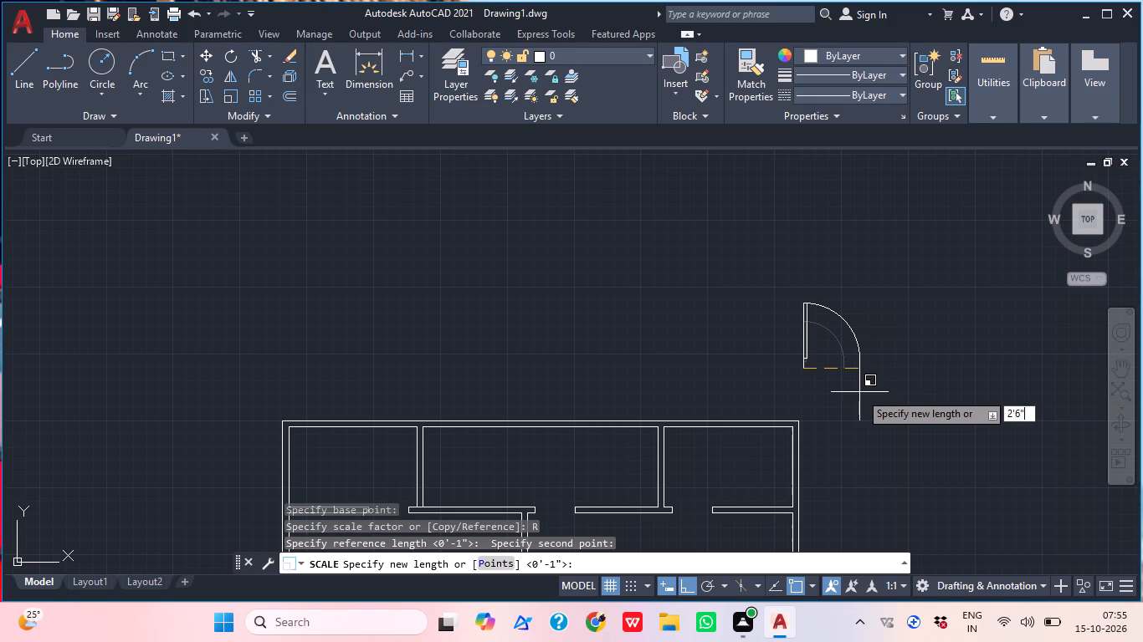
key(Return)
scroll(864, 380, up, 1)
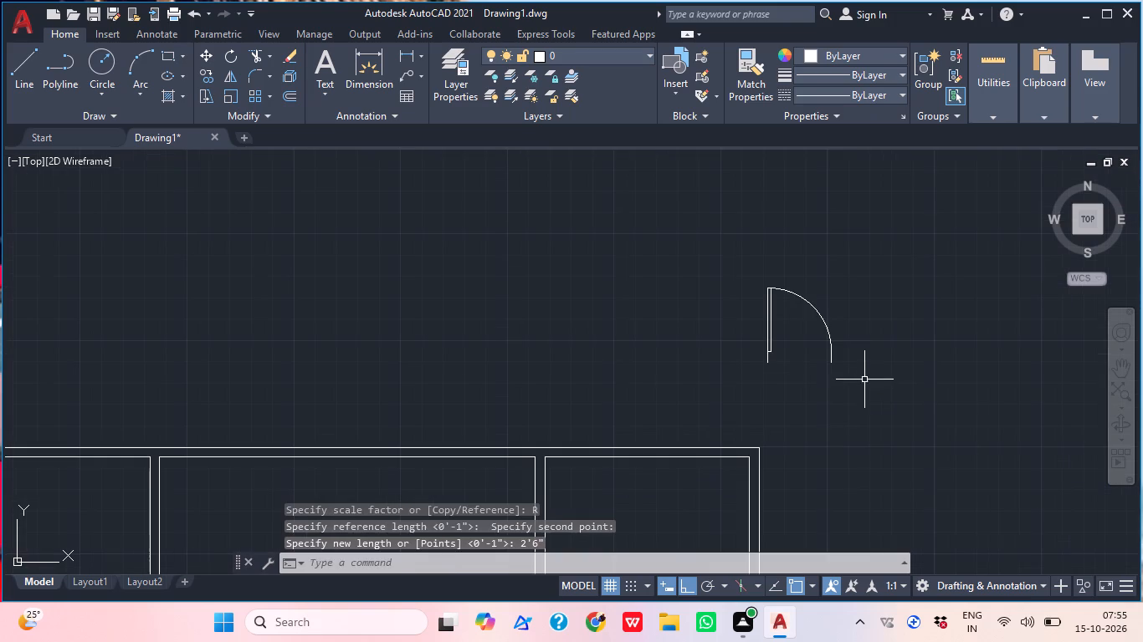
Copy the door block horizontally about 5'-6" to the left of the original.
drag(841, 377, 816, 374)
click(684, 340)
text(COP)
key(space)
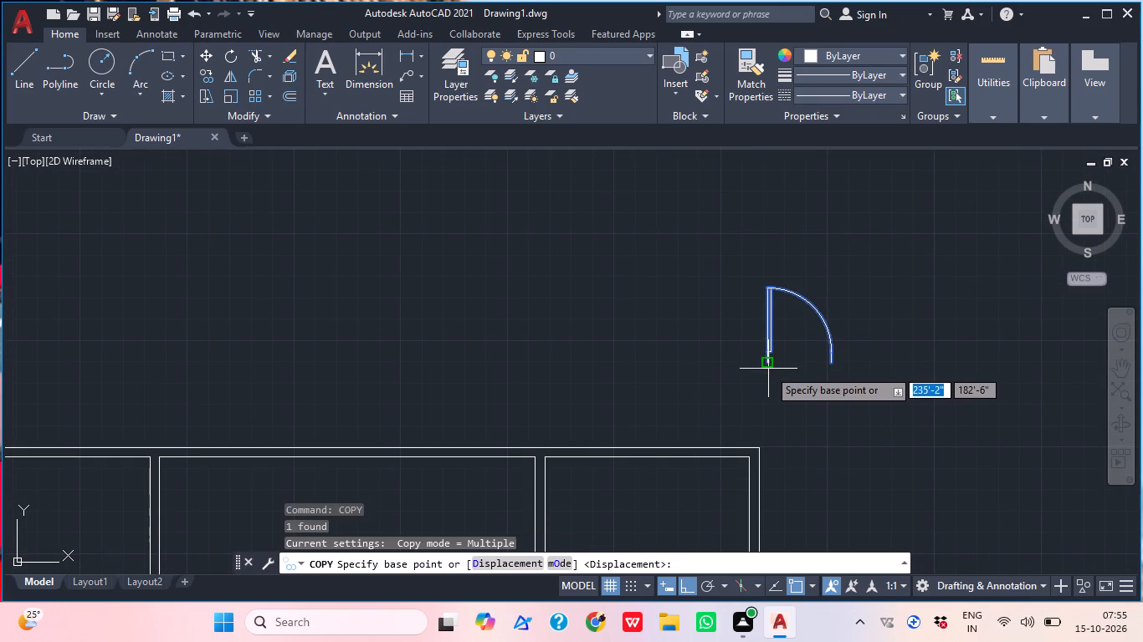
click(767, 364)
click(626, 374)
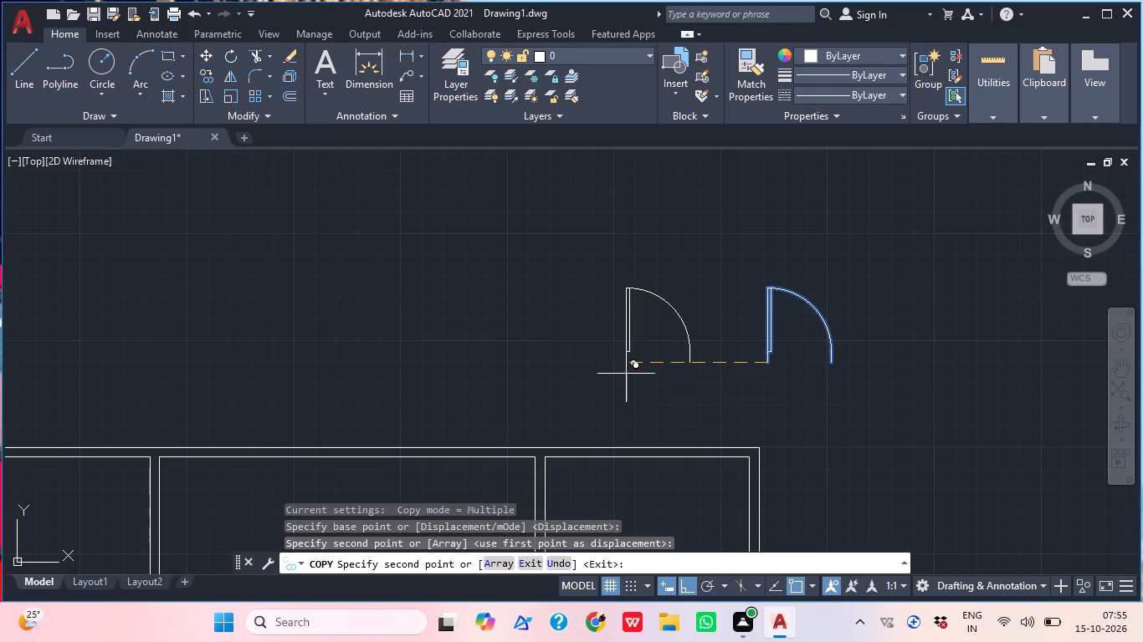
key(Escape)
Scale the copied door by reference from its hinge-side lower endpoint, using its full width as reference and 3'6" as the new length.
drag(705, 352, 691, 350)
click(593, 340)
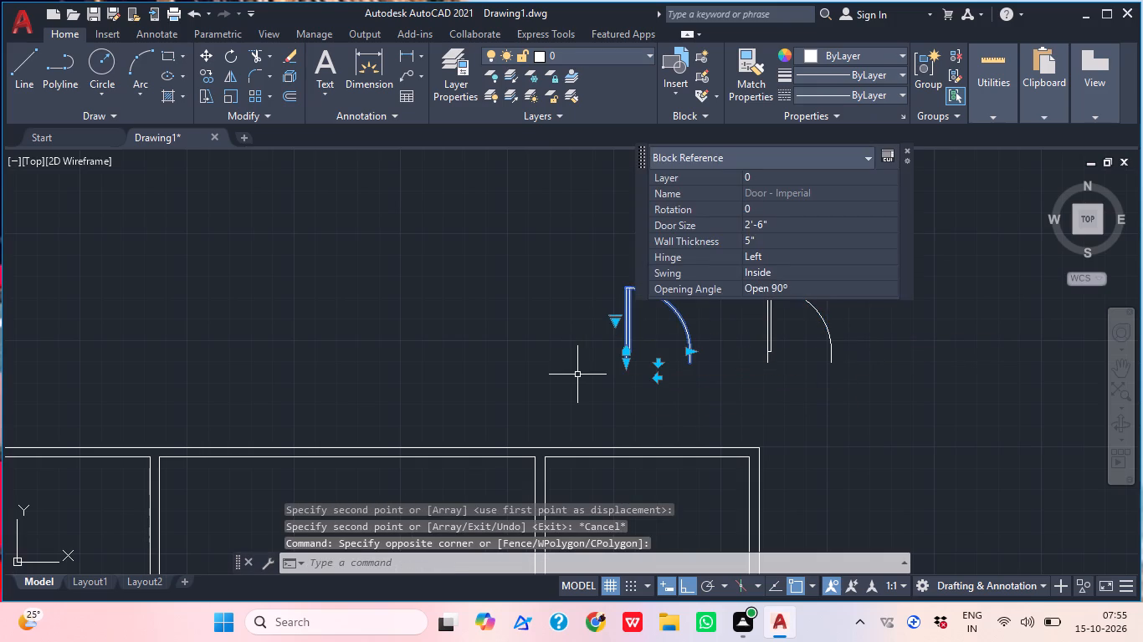
key(s)
text(C)
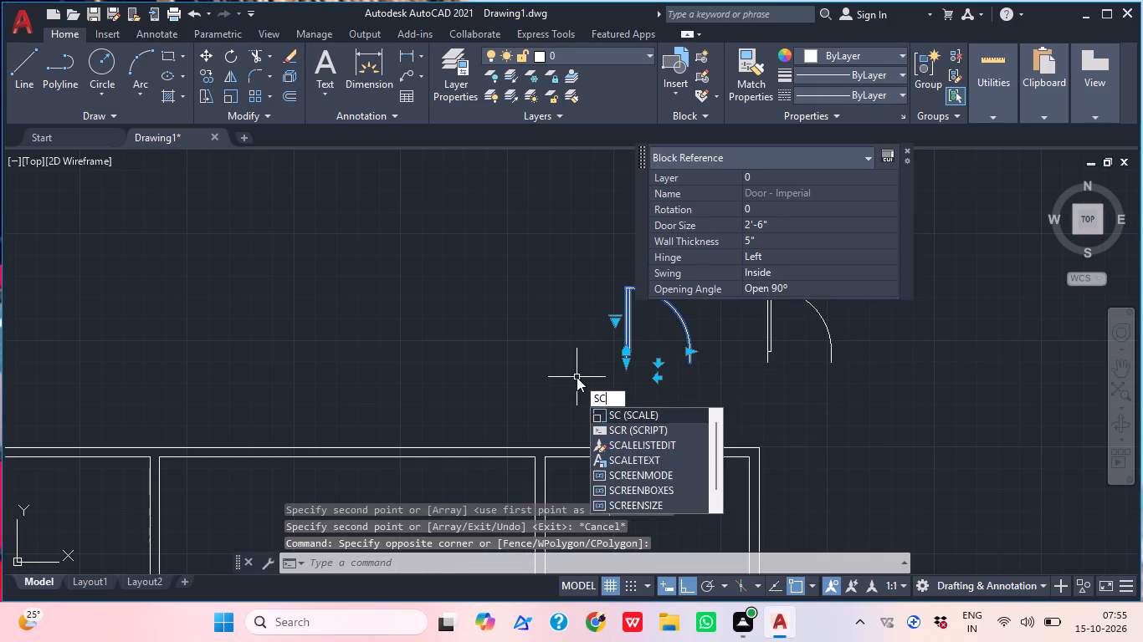
key(space)
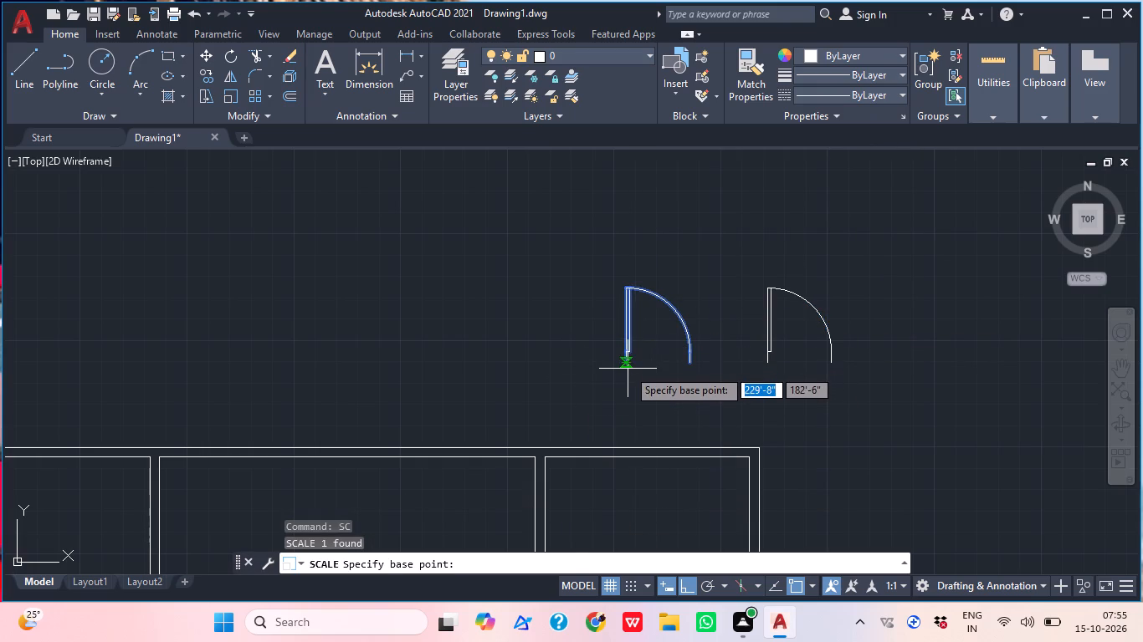
click(628, 369)
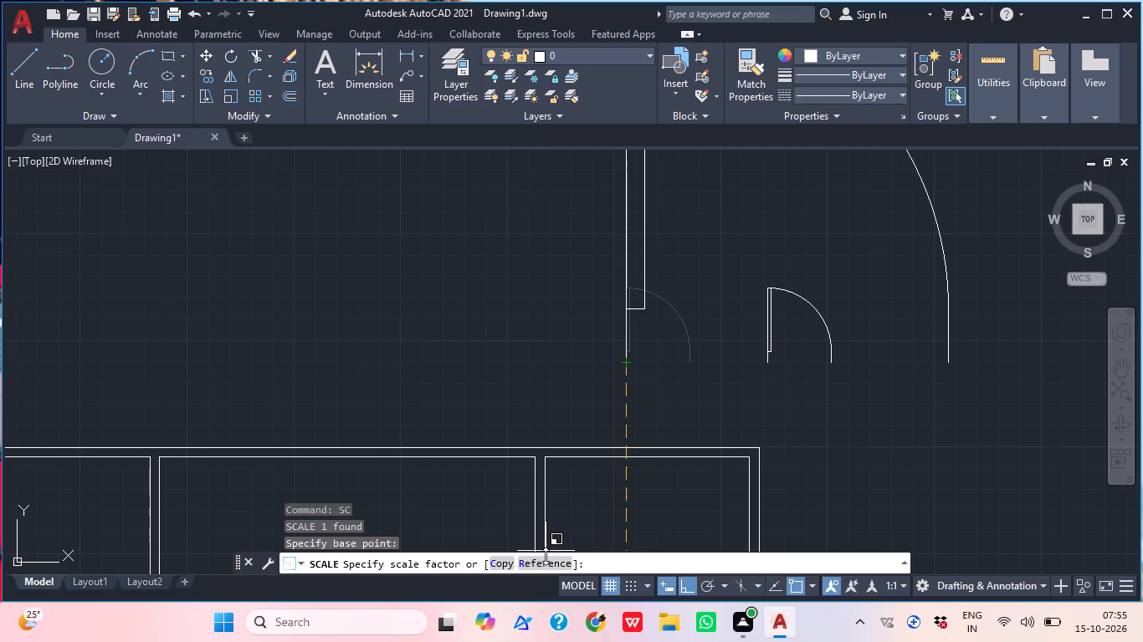
click(538, 567)
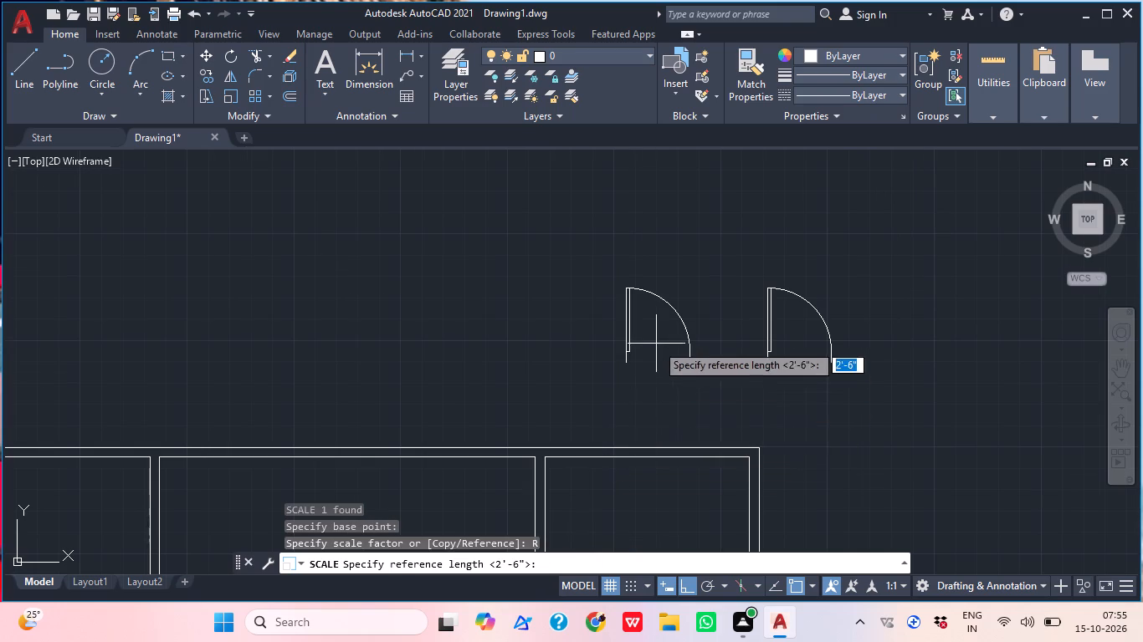
scroll(656, 344, up, 1)
click(609, 379)
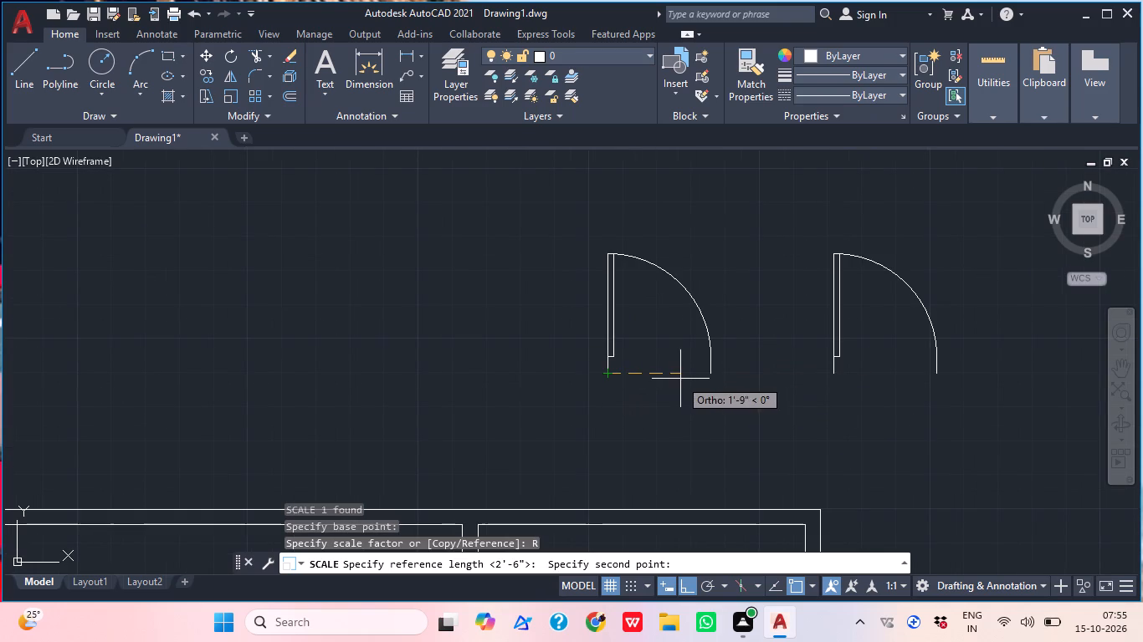
click(706, 374)
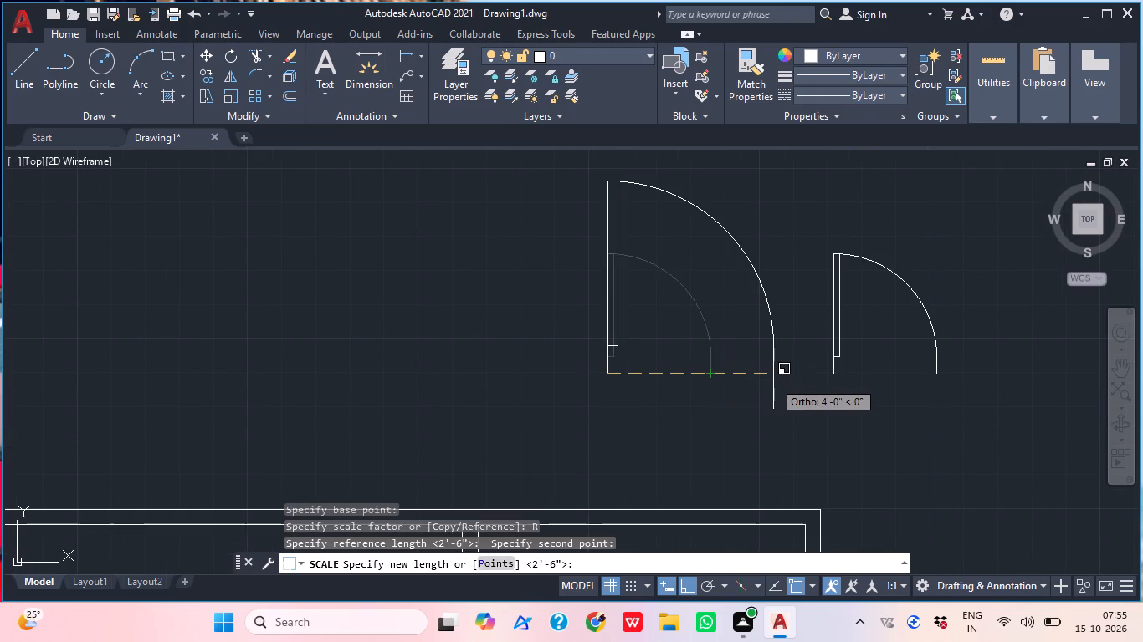
text(3'6")
key(Return)
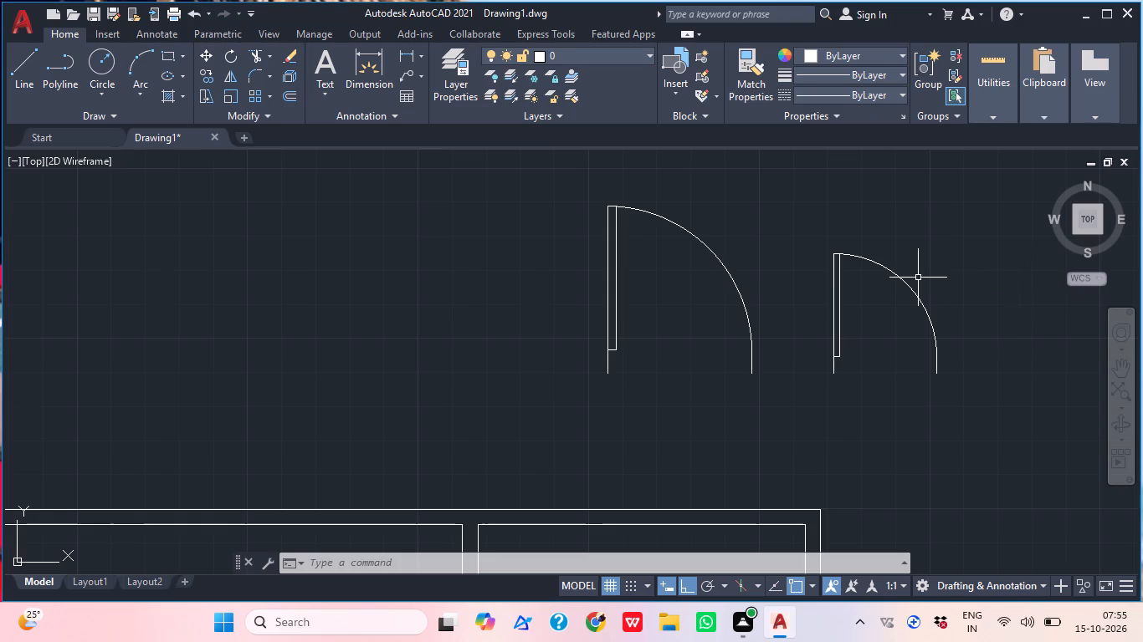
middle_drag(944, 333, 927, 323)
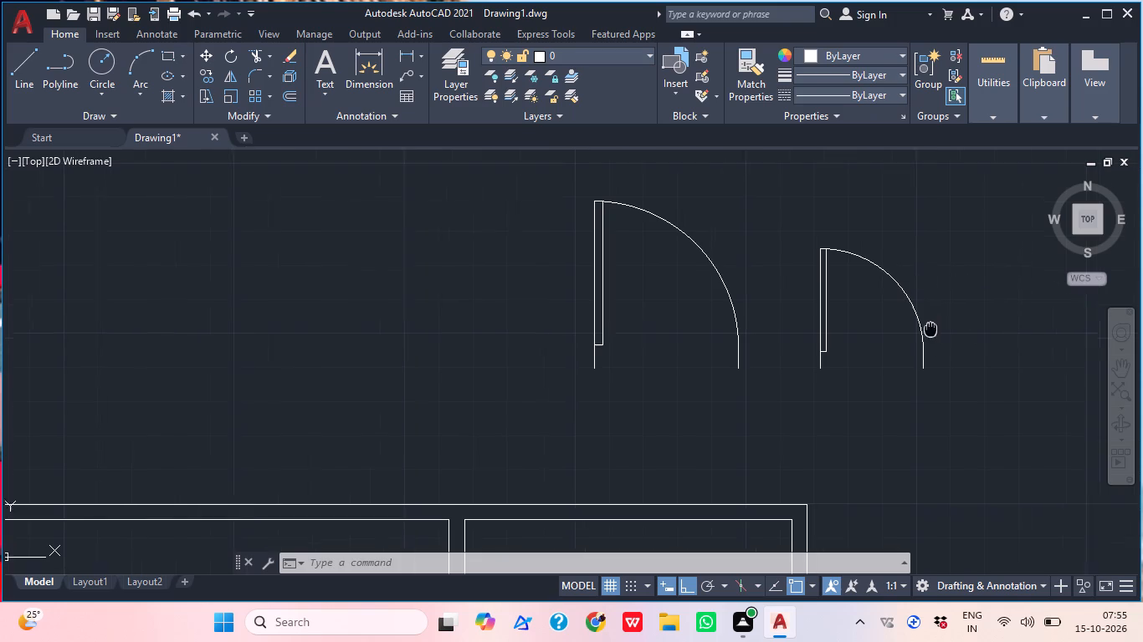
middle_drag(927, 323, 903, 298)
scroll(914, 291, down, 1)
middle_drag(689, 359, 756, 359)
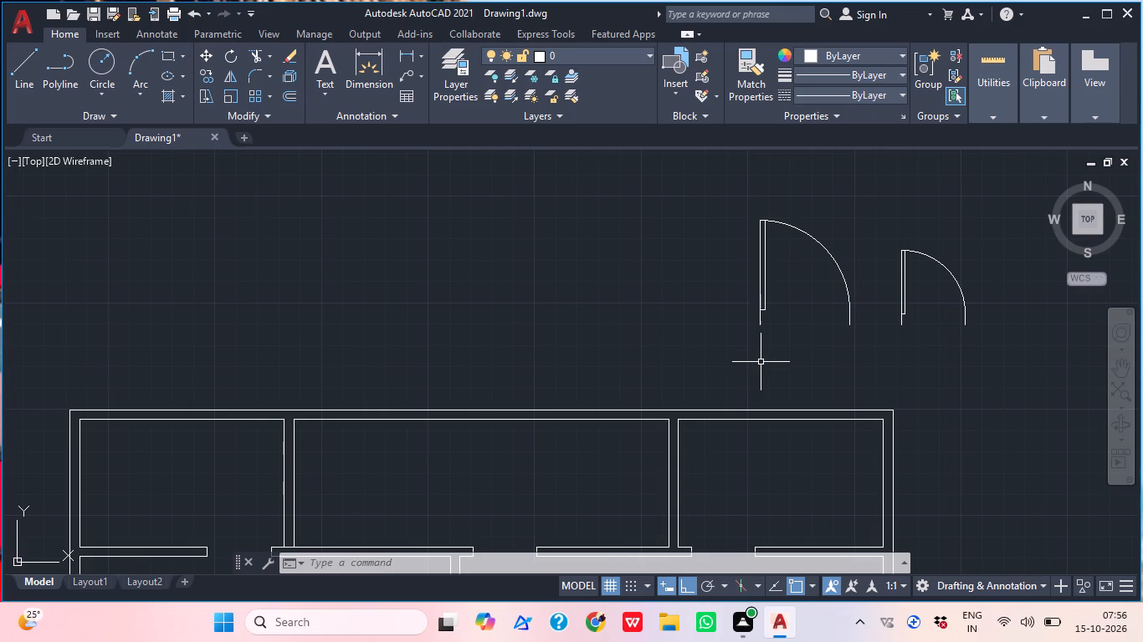
Move the 2'-6" door horizontally away from the larger door by its own width, using its hinge-side lower endpoint as base.
scroll(771, 341, down, 1)
middle_drag(777, 339, 843, 276)
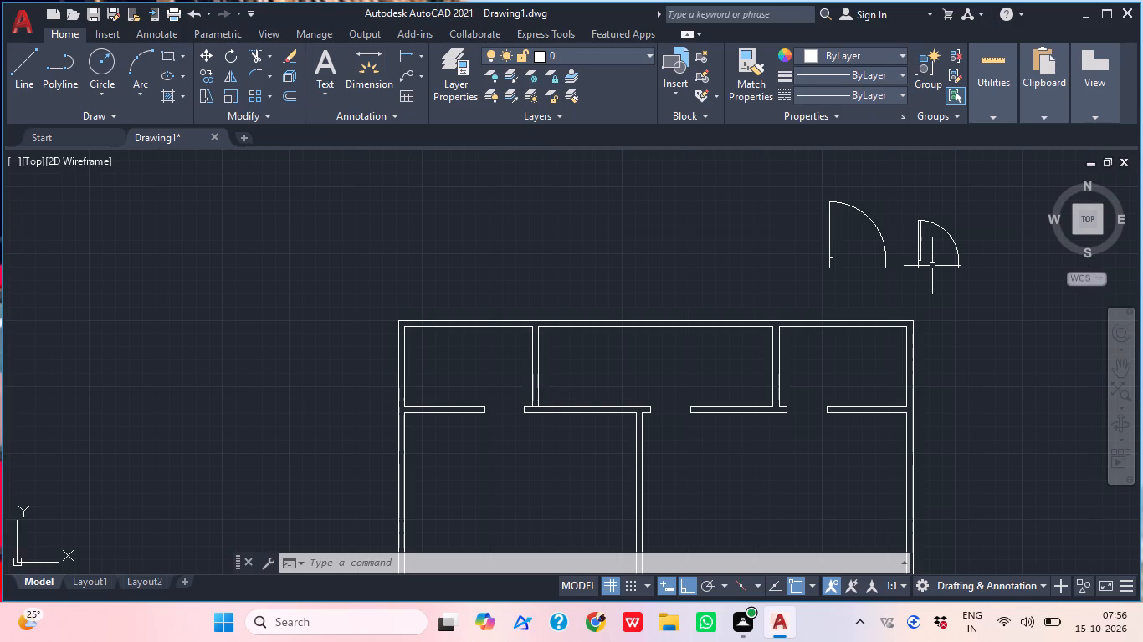
scroll(991, 196, up, 2)
middle_drag(946, 283, 875, 244)
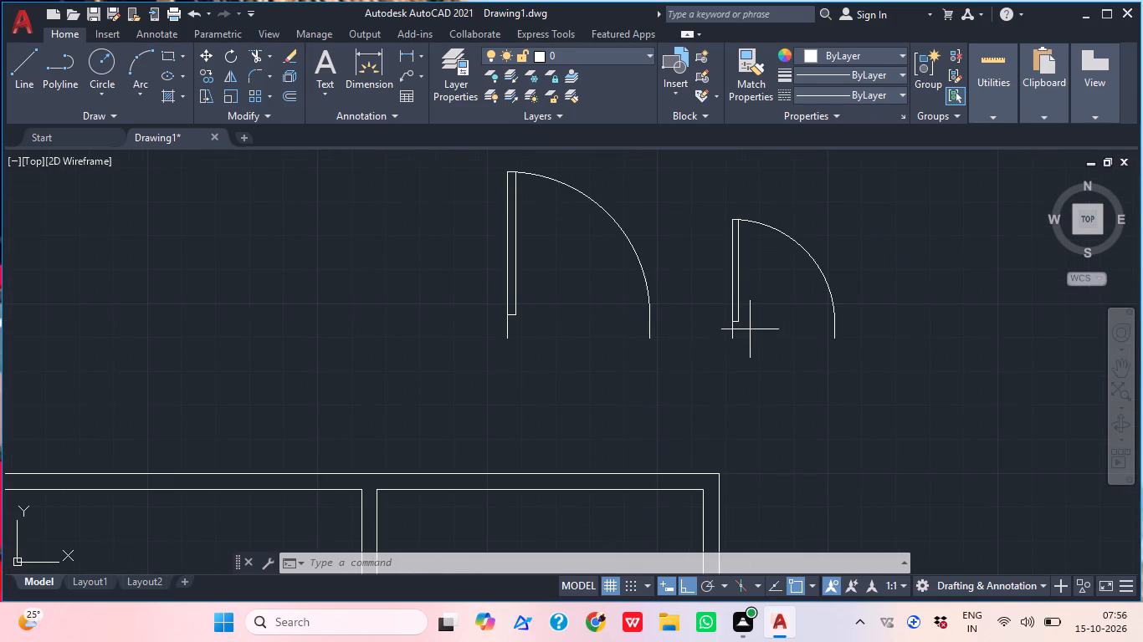
click(750, 329)
click(717, 290)
text(M)
key(space)
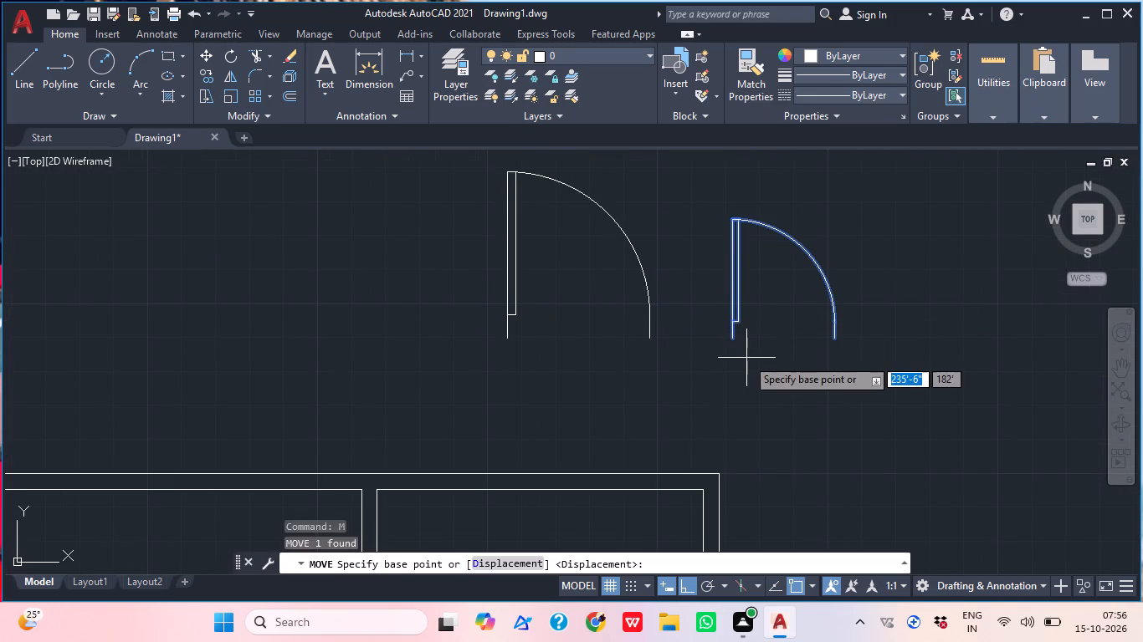
click(730, 342)
click(828, 341)
Mirror the 2'-6" door about a vertical line through its hinge-side lower endpoint, keeping the source door.
click(867, 344)
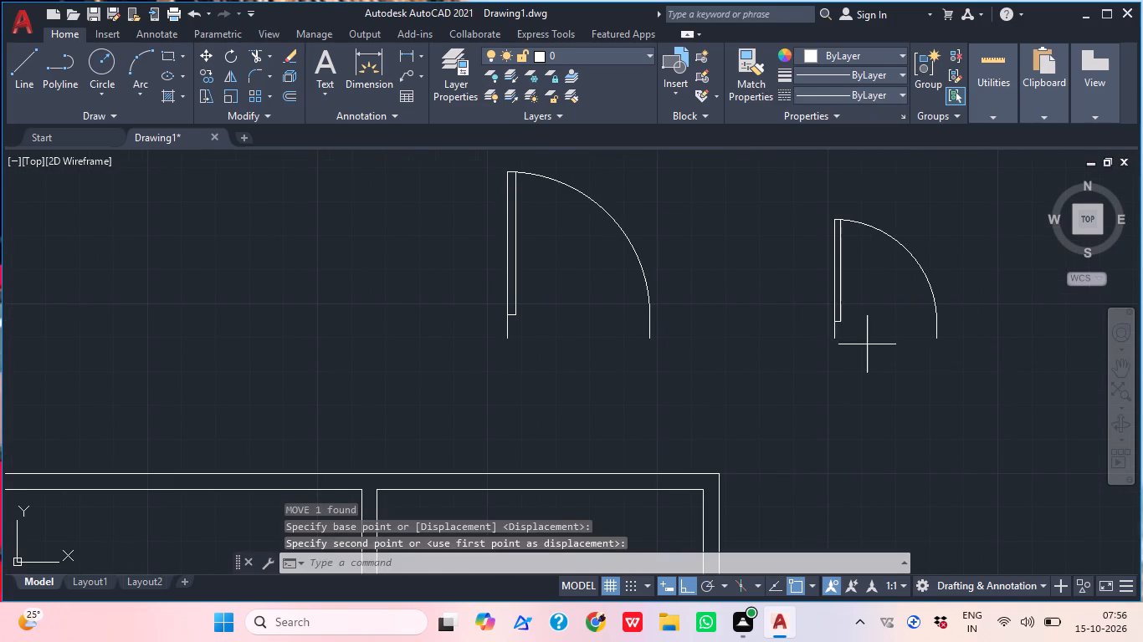
click(767, 270)
text(MI)
key(space)
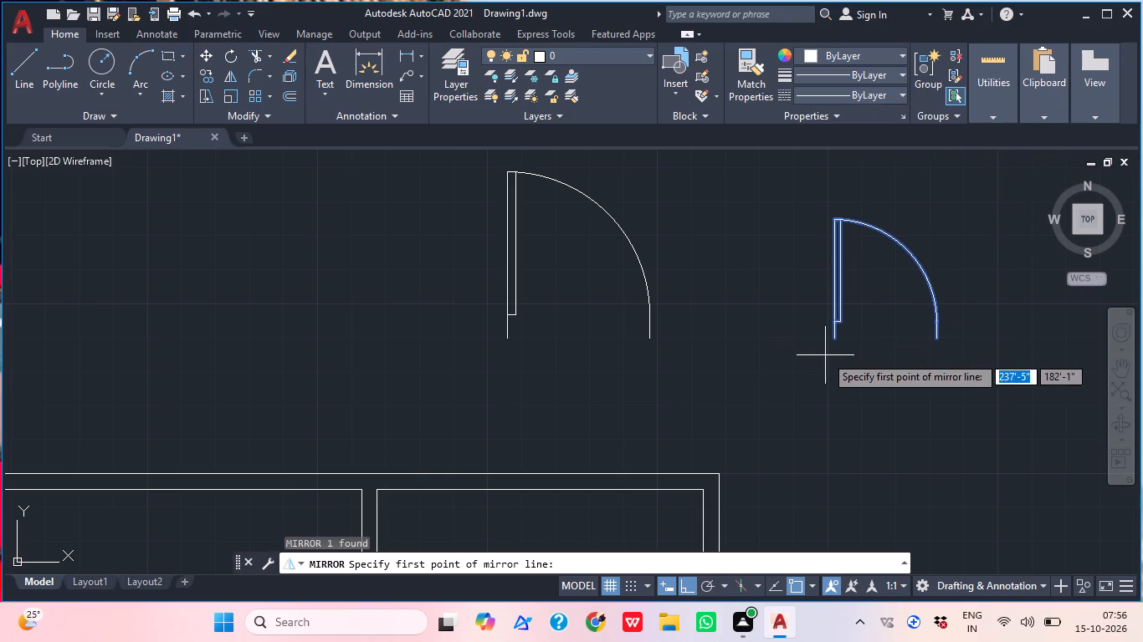
click(833, 339)
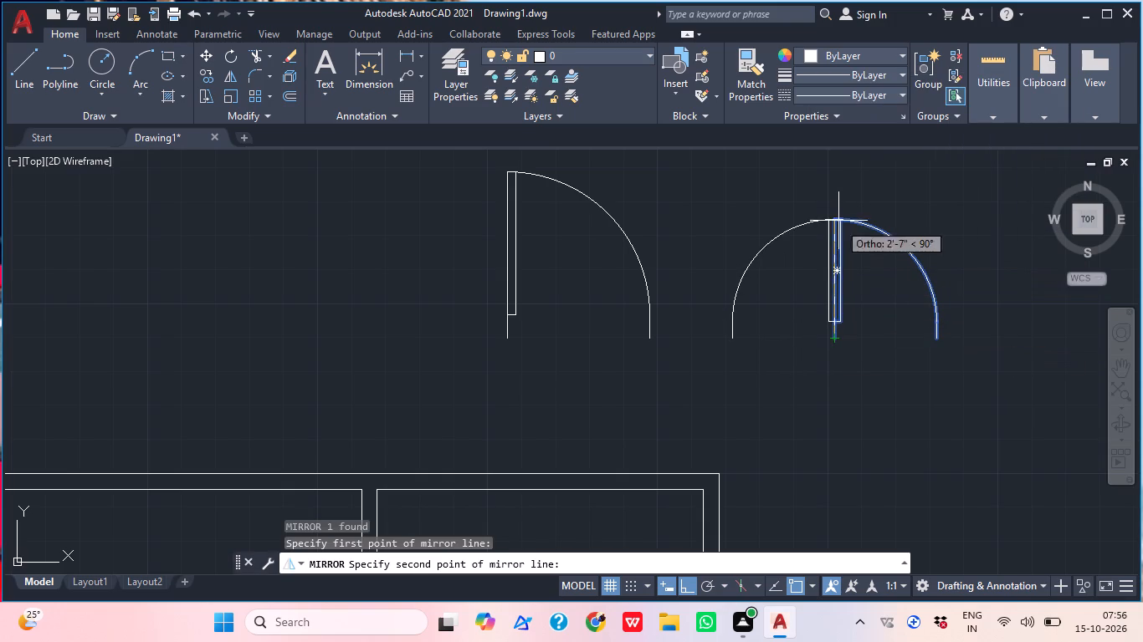
click(839, 198)
click(850, 255)
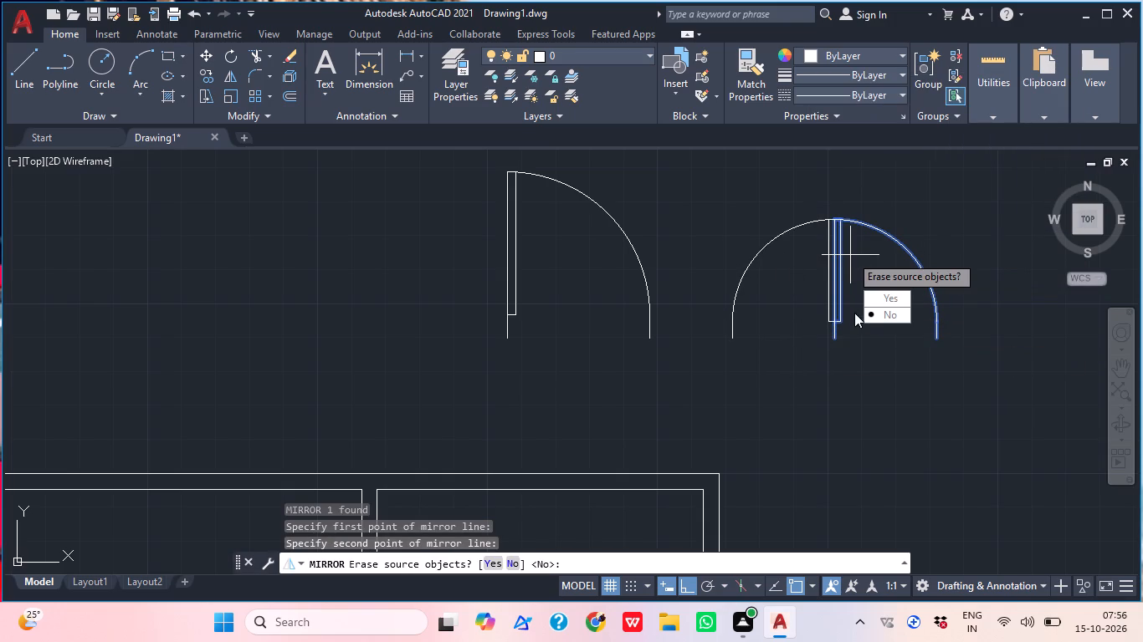
drag(868, 313, 850, 255)
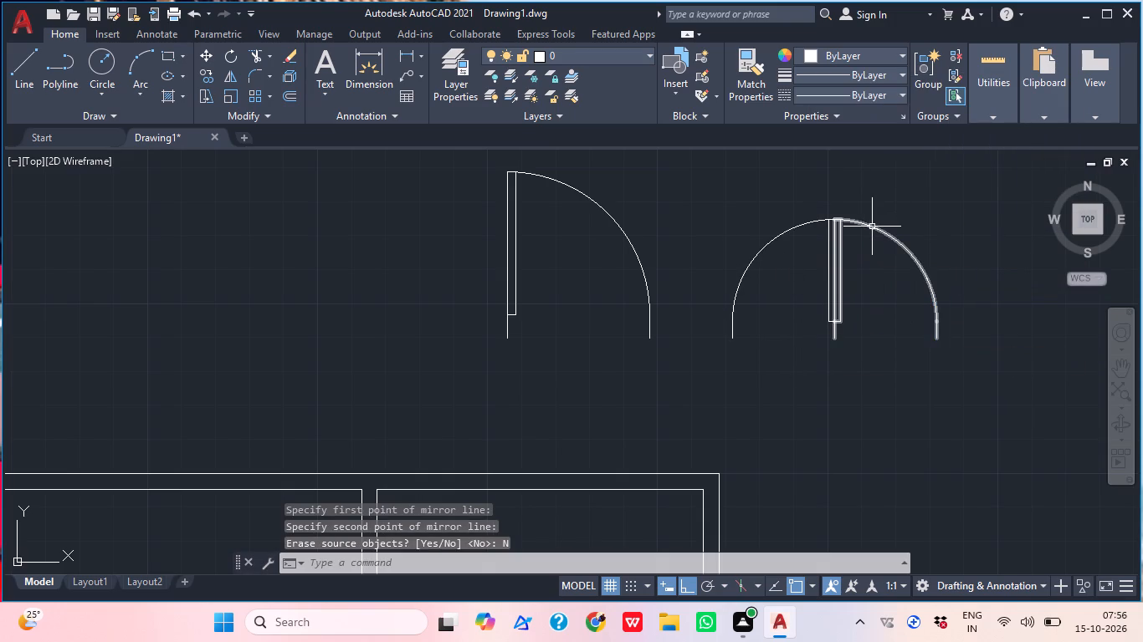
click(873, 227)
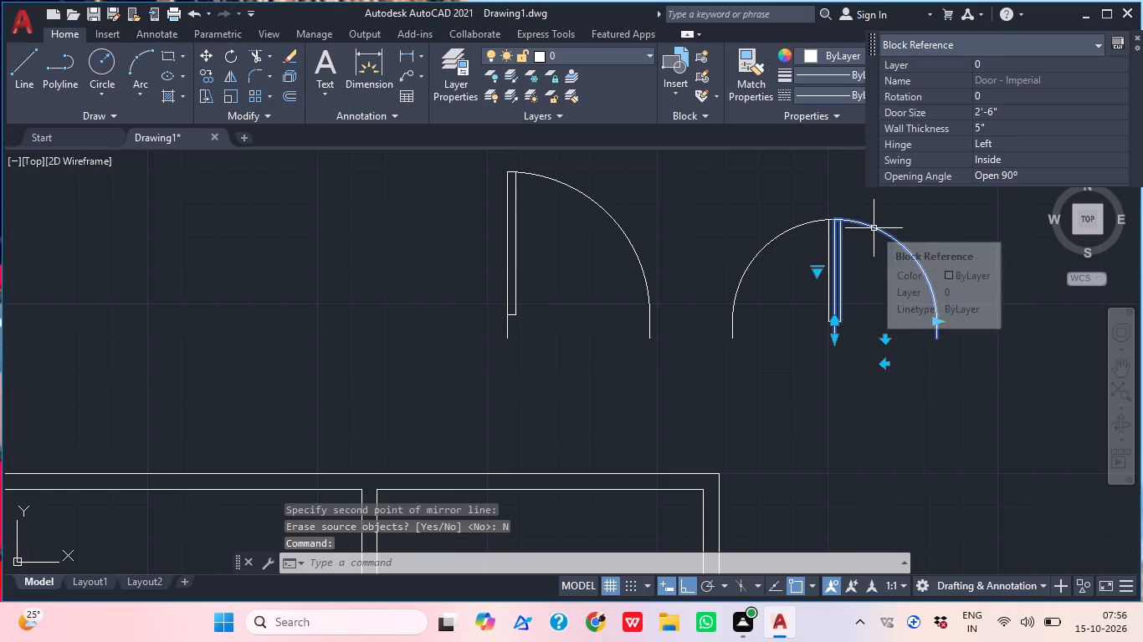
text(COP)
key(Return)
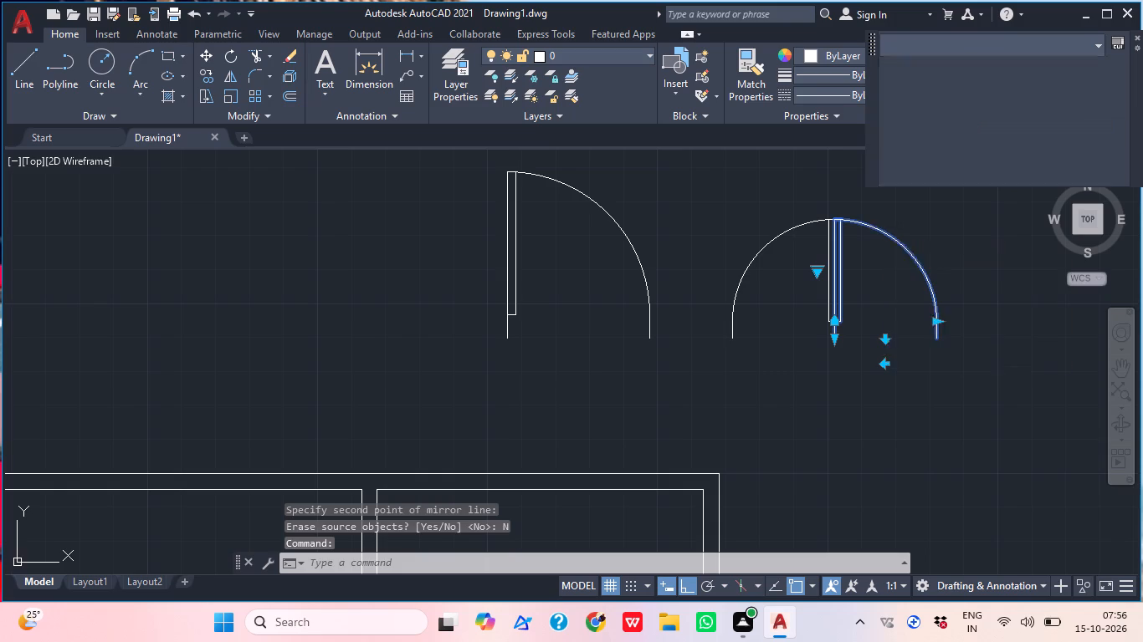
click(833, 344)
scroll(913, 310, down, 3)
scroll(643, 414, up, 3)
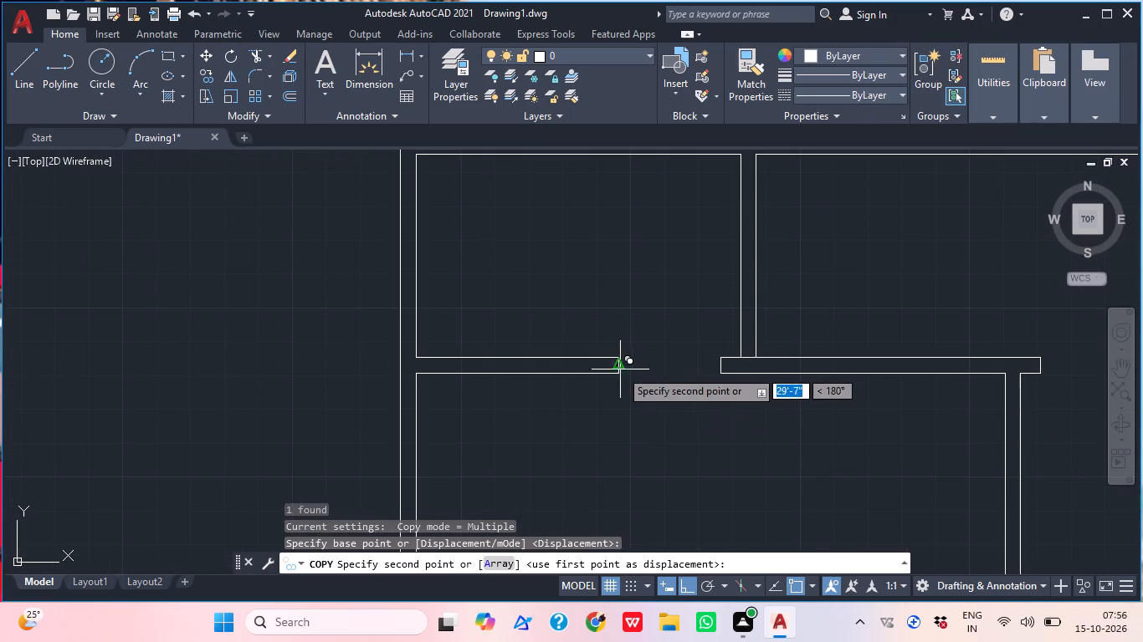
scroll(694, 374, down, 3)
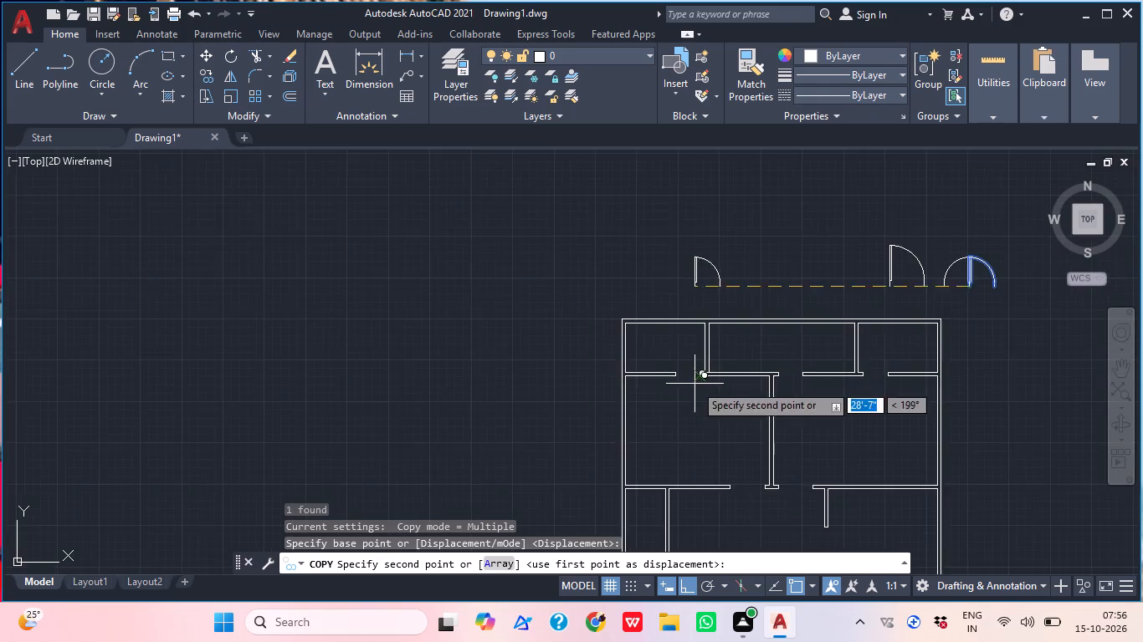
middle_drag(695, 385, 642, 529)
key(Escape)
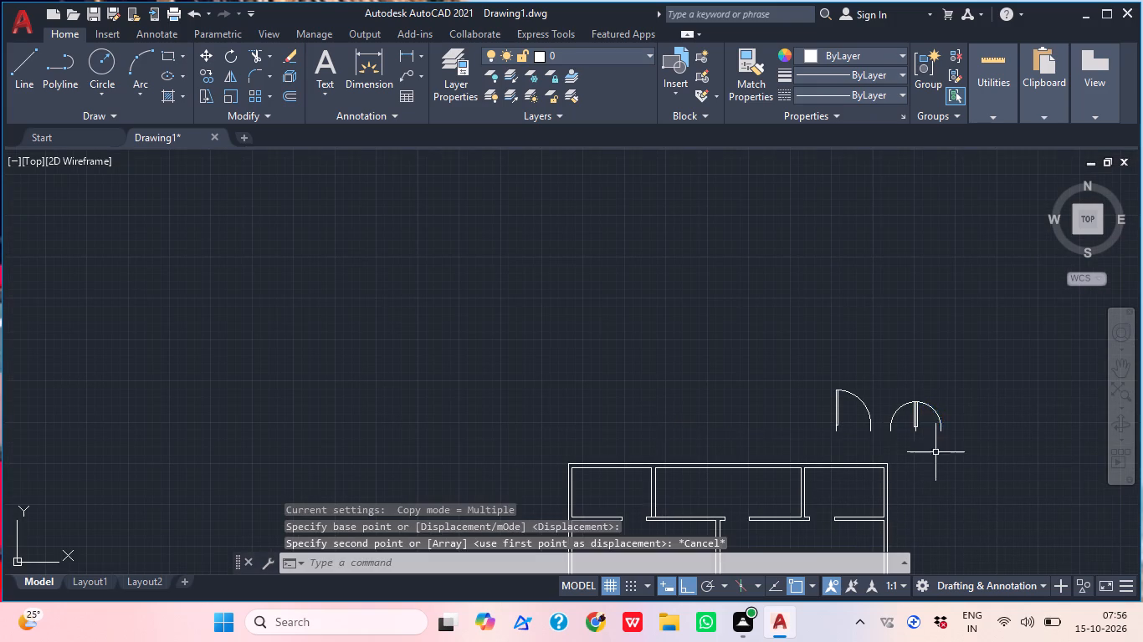
Copy the mirrored 2'-6" door into the upper-left room's door opening, with its hinge side against the opening's right jamb.
scroll(877, 415, up, 2)
click(956, 425)
click(908, 396)
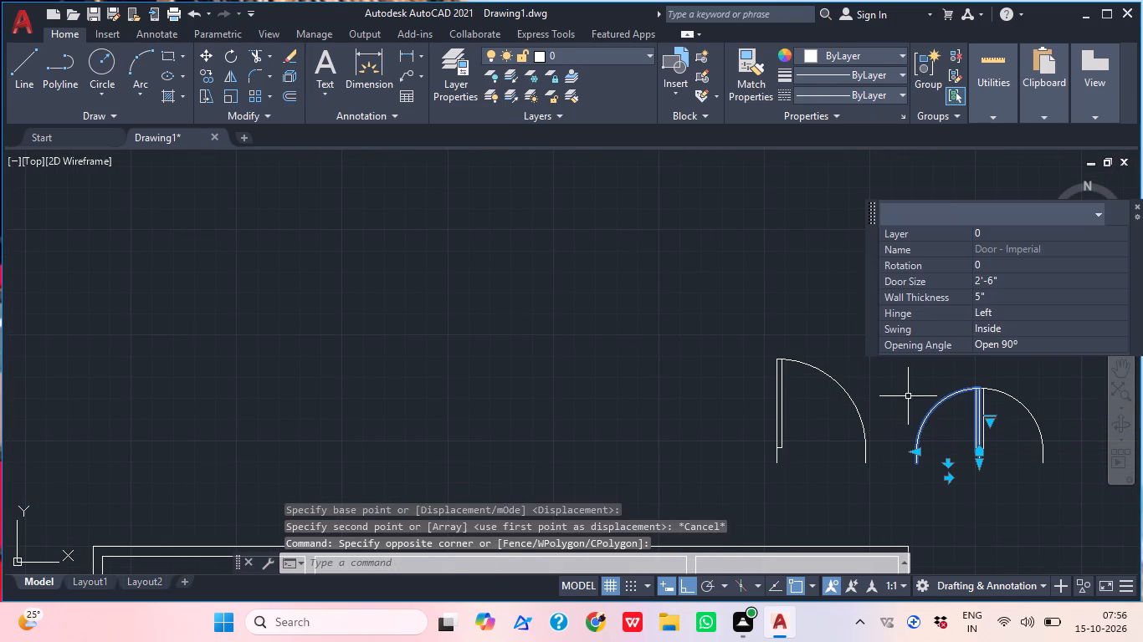
text(COP)
key(space)
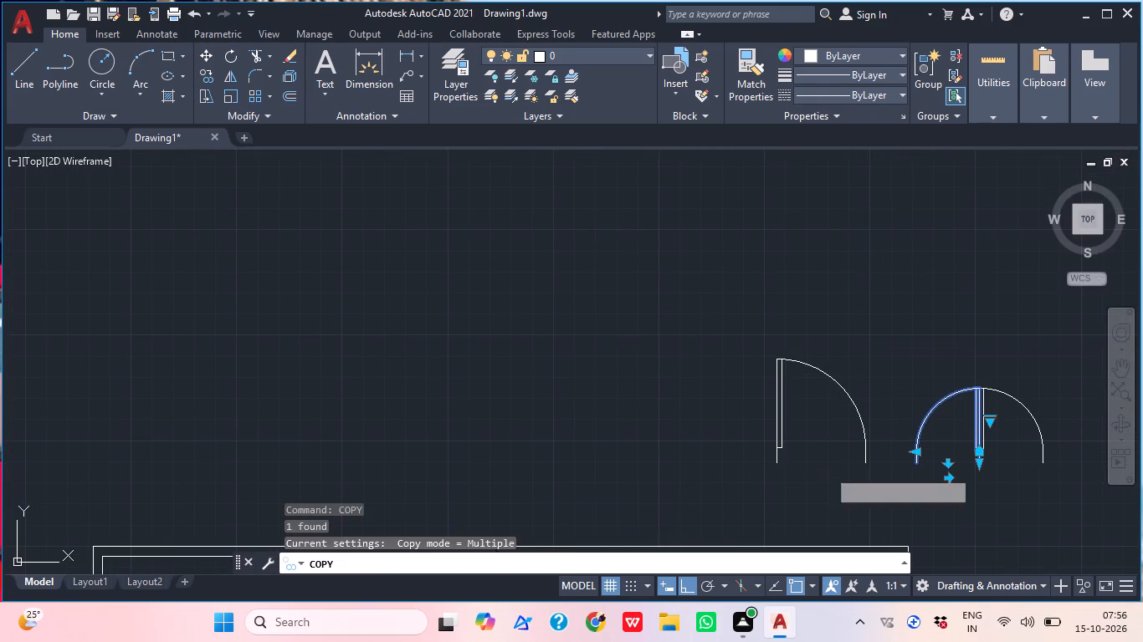
click(976, 457)
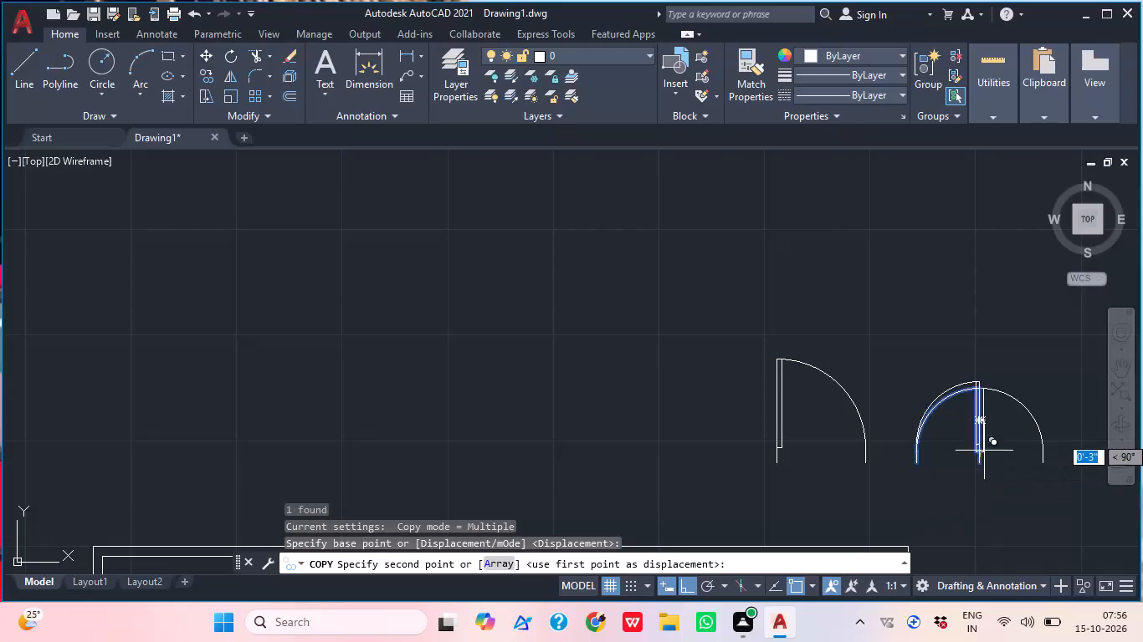
middle_drag(891, 425, 1142, 288)
middle_drag(605, 443, 684, 318)
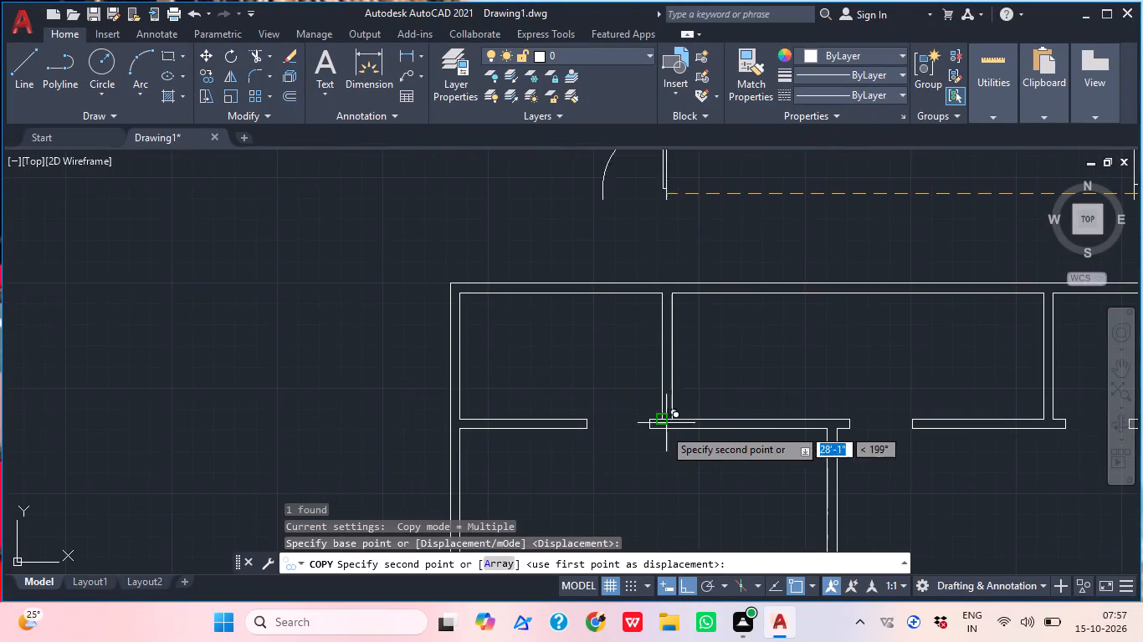
scroll(661, 436, up, 2)
click(633, 417)
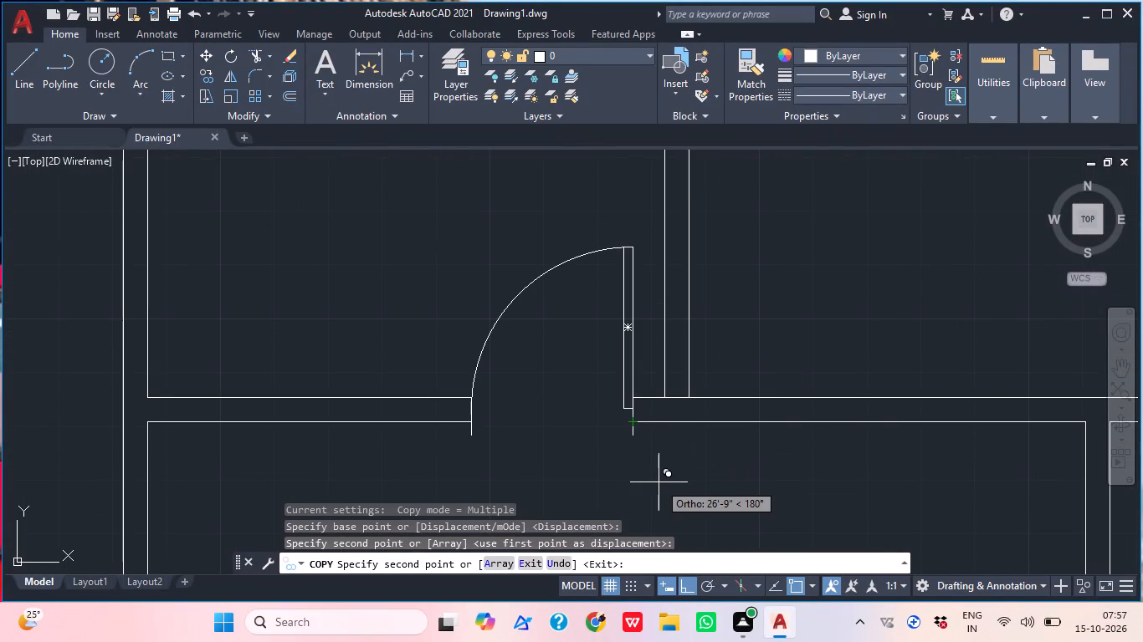
key(Escape)
Move the placed door so its hinge-side lower endpoint meets the lower corner of the opening's right jamb.
click(634, 367)
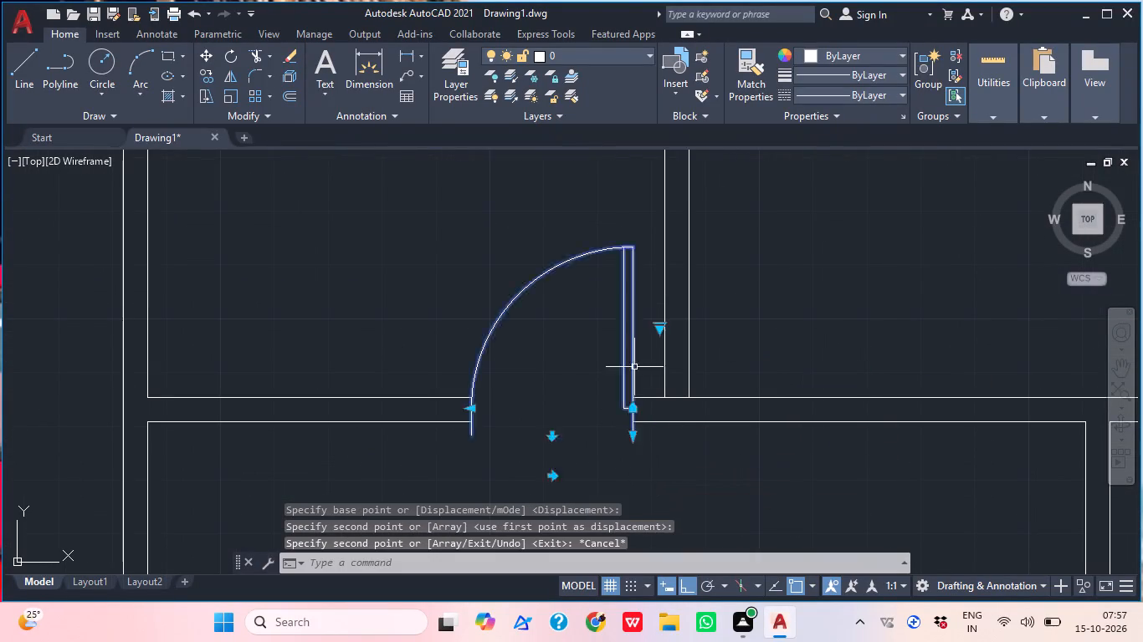
text(M)
key(space)
scroll(636, 419, up, 2)
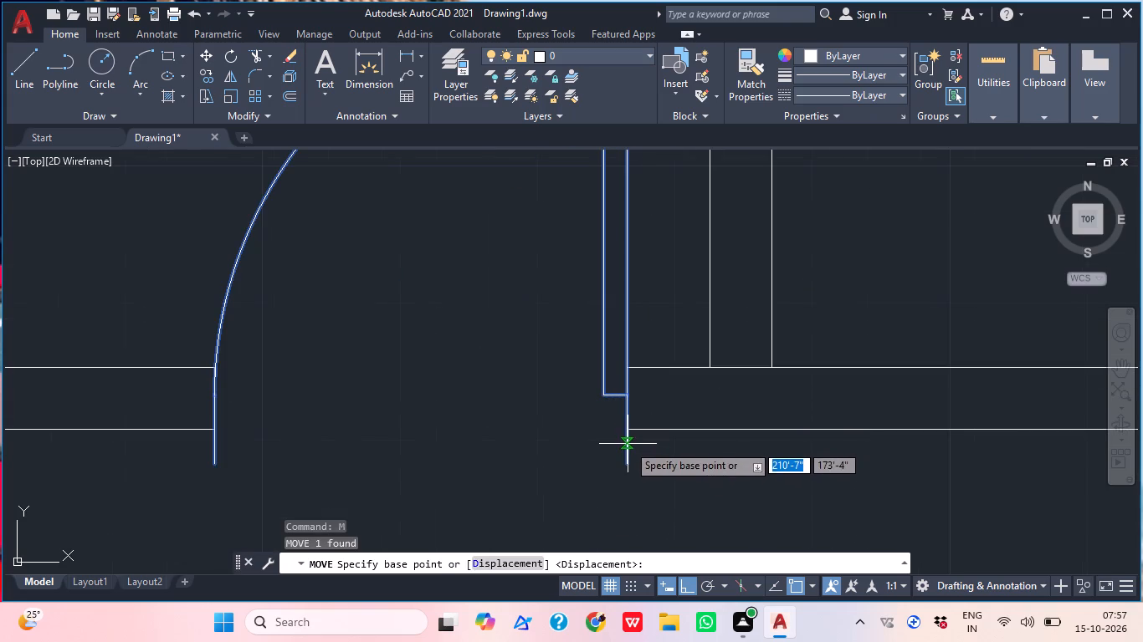
click(628, 462)
click(631, 426)
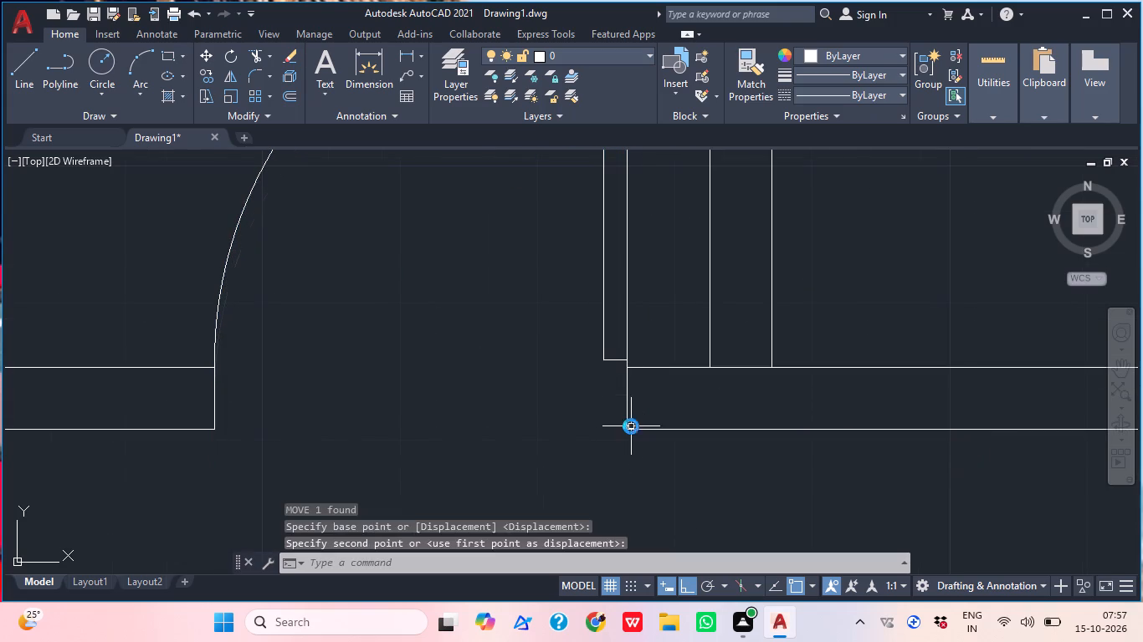
key(Escape)
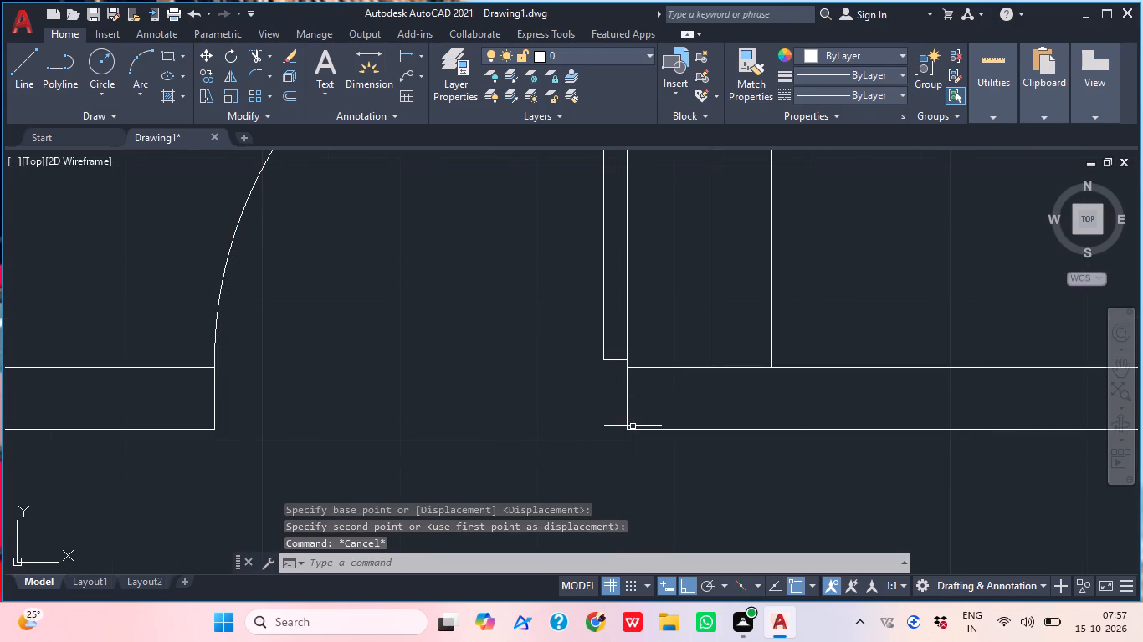
Copy the left-hinged 2'-6" door from its hinge-side lower endpoint to the lower-left corner of the upper-right room's opening.
scroll(382, 347, down, 3)
middle_drag(574, 271, 515, 342)
scroll(542, 316, down, 1)
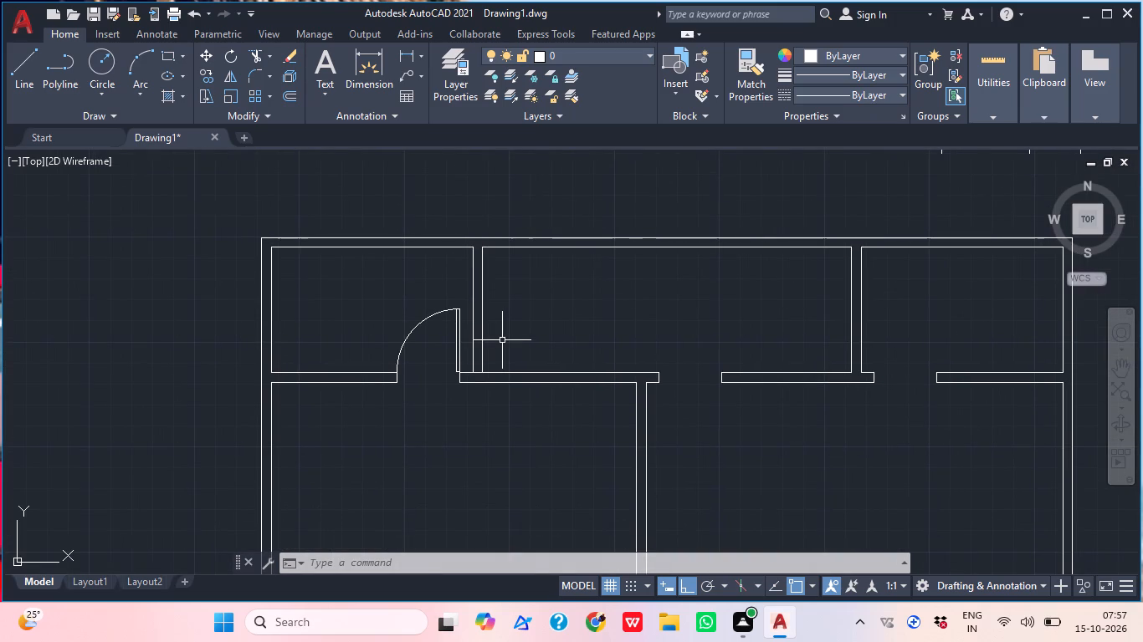
scroll(551, 338, down, 1)
middle_drag(545, 369, 449, 342)
scroll(525, 370, down, 1)
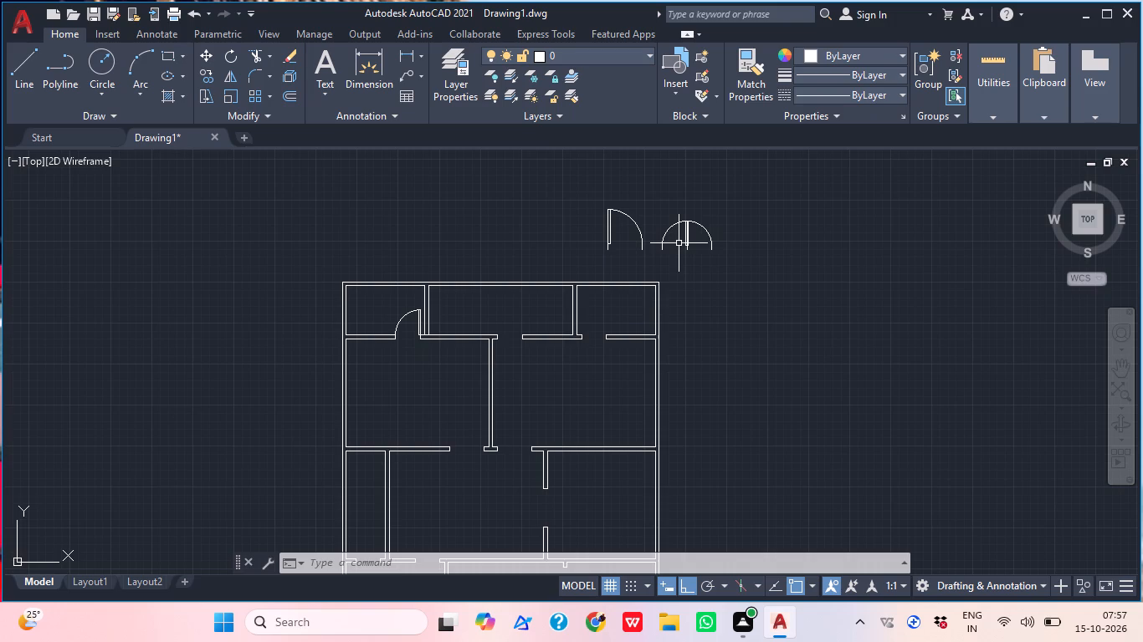
scroll(733, 214, up, 1)
middle_drag(700, 264, 713, 261)
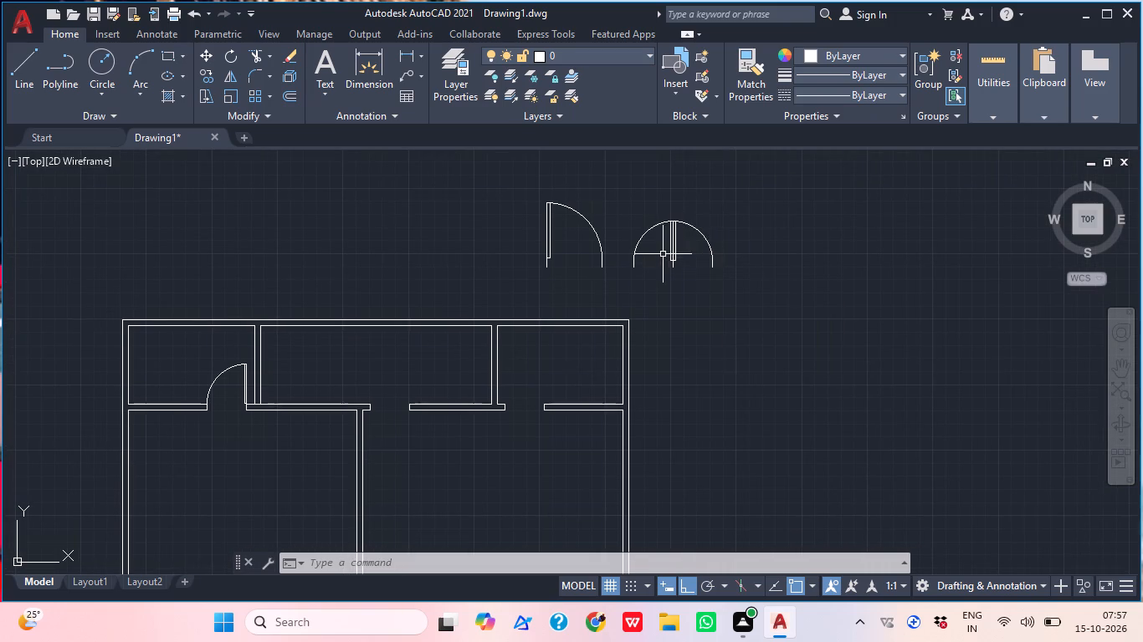
scroll(663, 253, up, 1)
drag(719, 225, 710, 218)
click(694, 190)
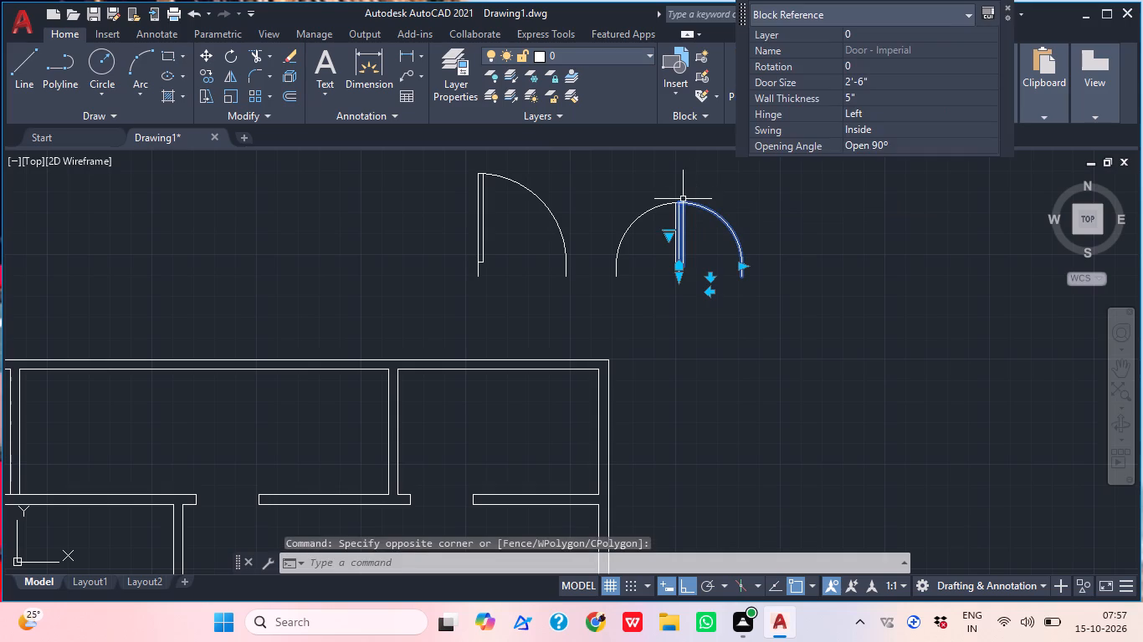
text(CO)
text(P)
key(space)
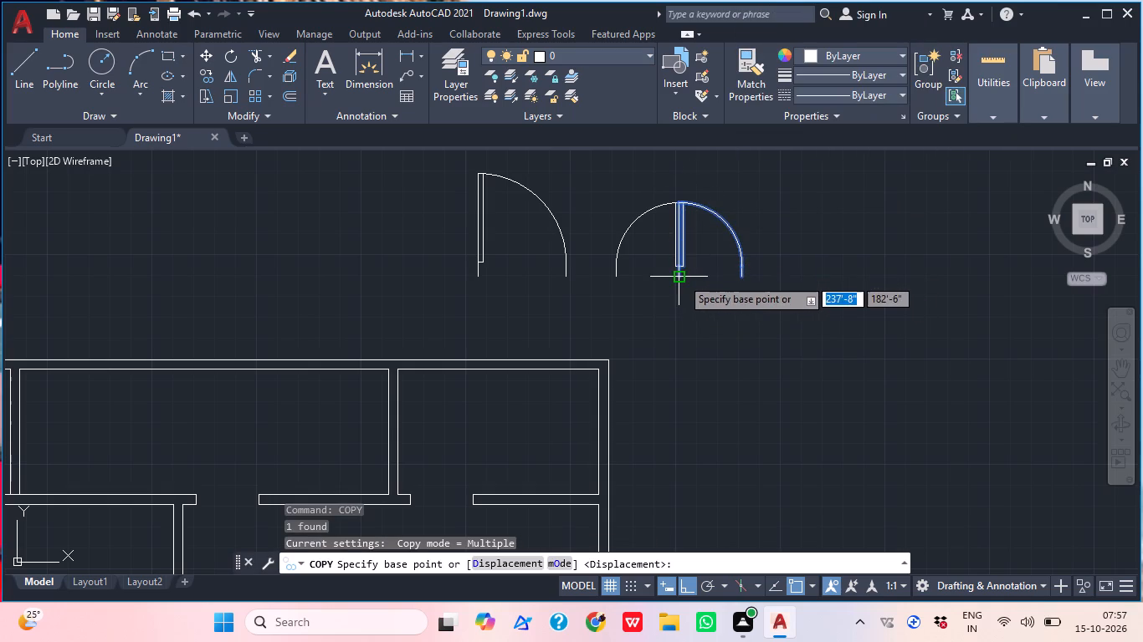
click(679, 276)
middle_drag(684, 274, 767, 215)
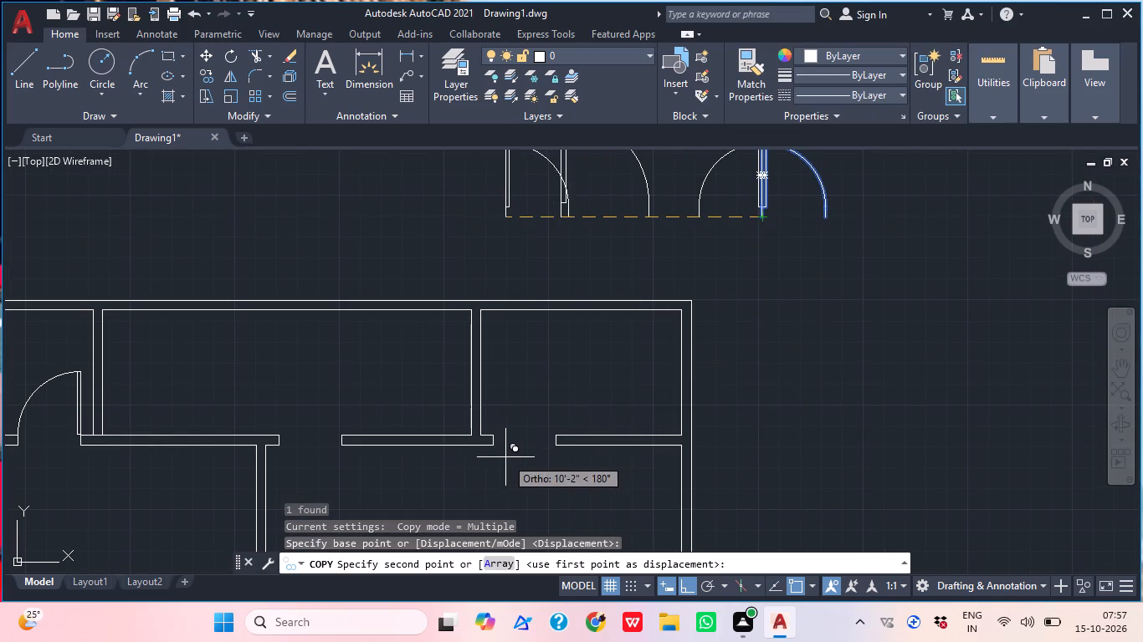
click(491, 446)
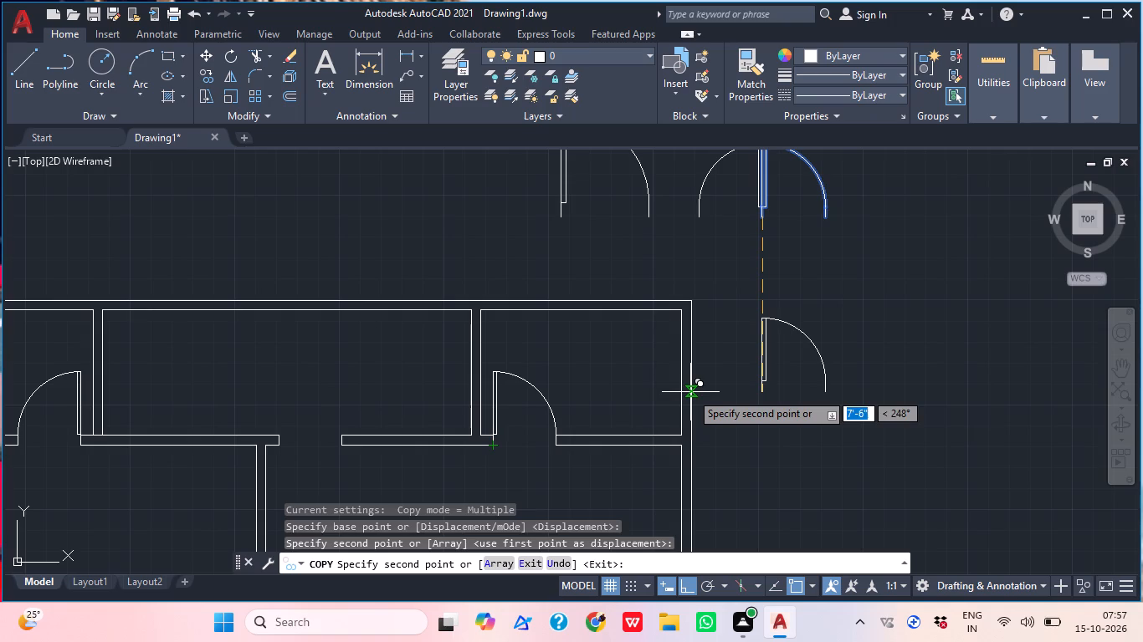
key(Escape)
Copy the upper-right room's door horizontally about 7' to the left, near the upper-middle room's opening.
middle_drag(636, 409, 697, 405)
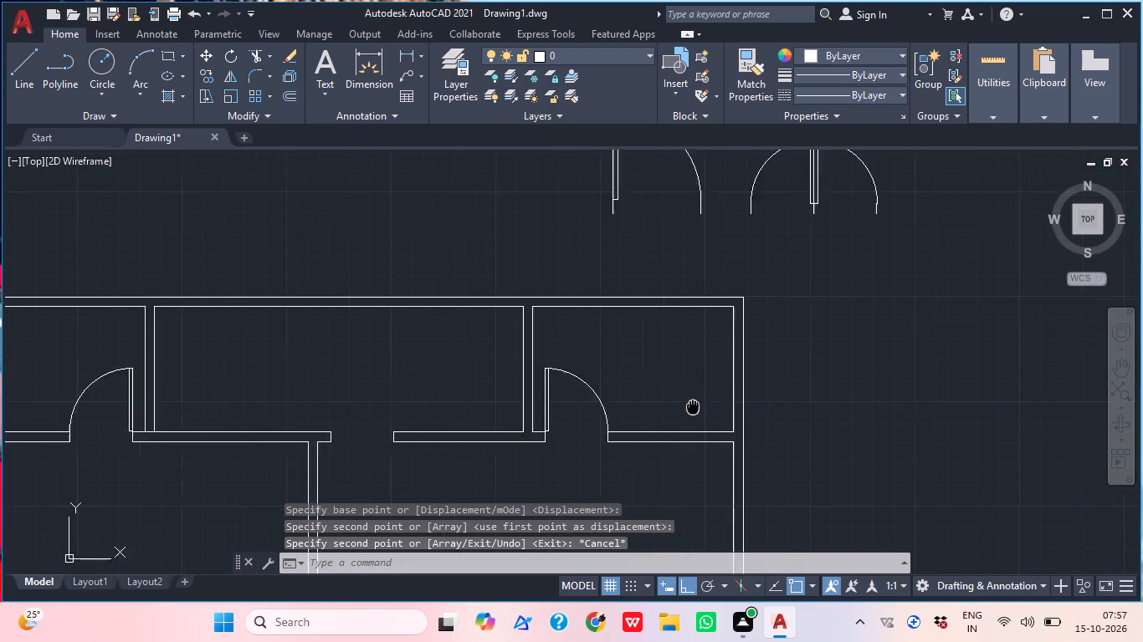
middle_drag(697, 405, 733, 389)
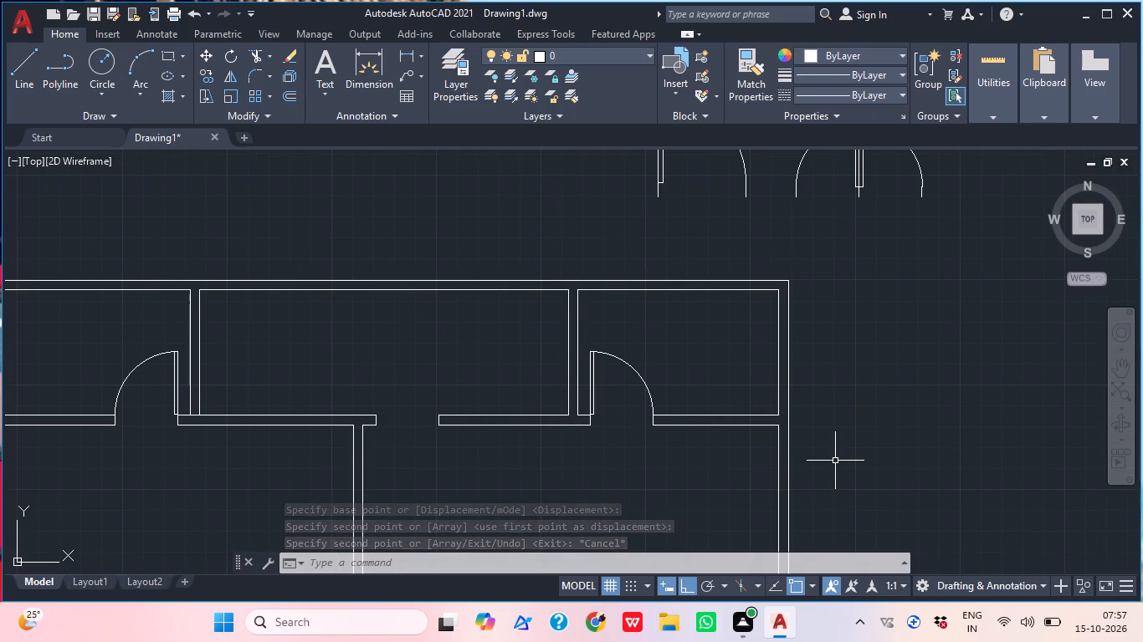
middle_drag(741, 403, 771, 467)
middle_drag(698, 420, 808, 366)
click(783, 389)
text(COP)
key(space)
click(734, 435)
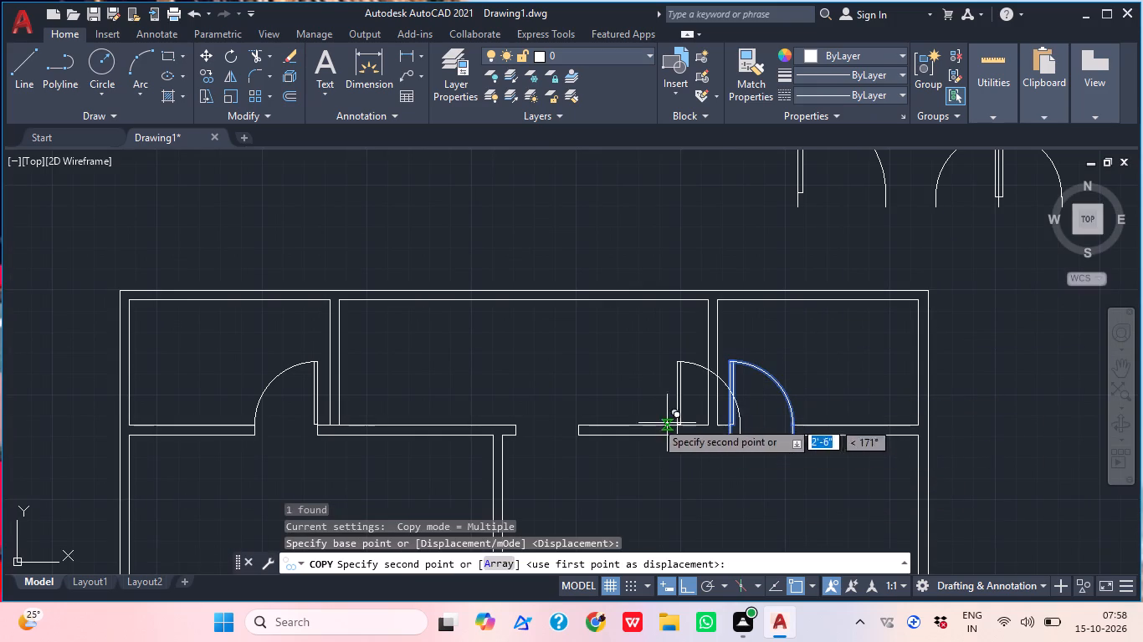
click(544, 464)
key(Escape)
Rotate the door copy near the upper-middle room's opening 180° about its hinge-side lower endpoint.
click(579, 401)
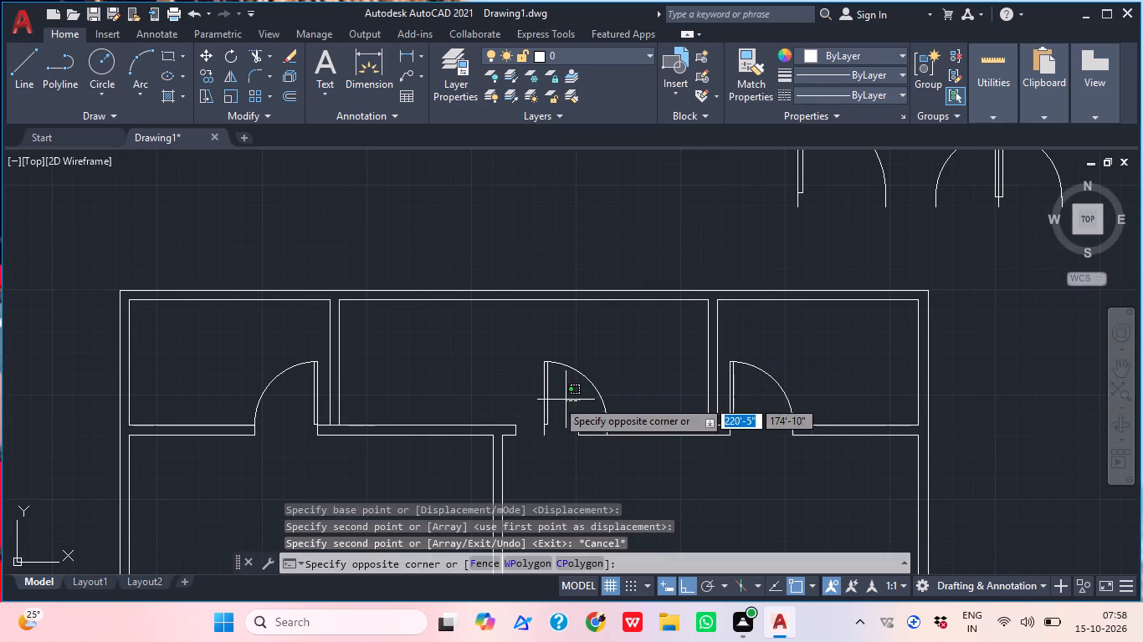
click(508, 396)
text(RO)
key(space)
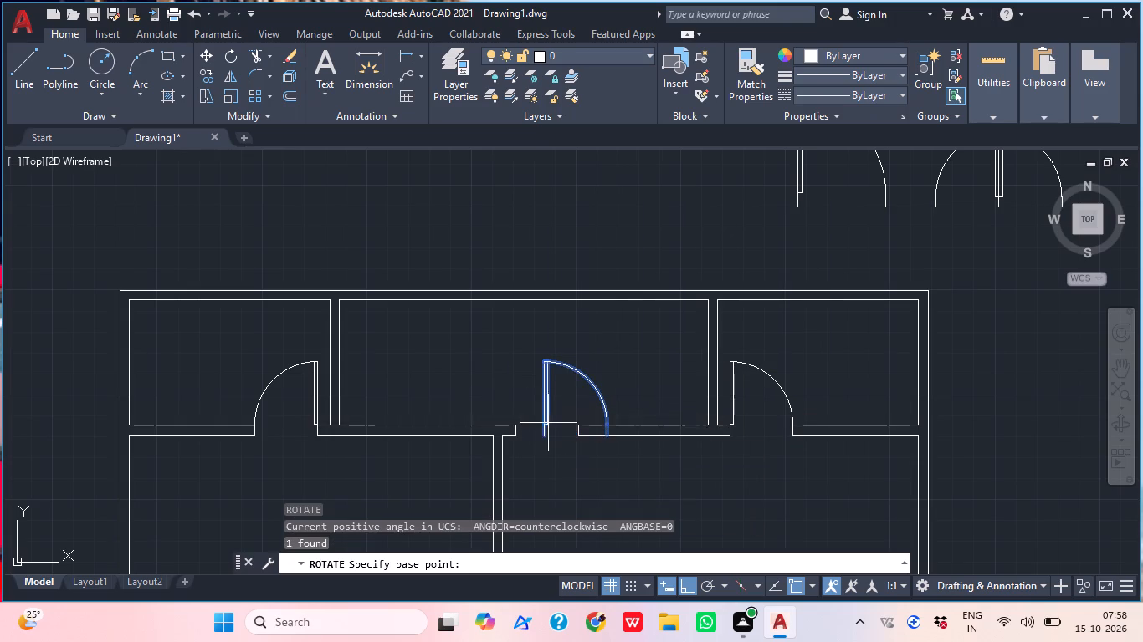
click(546, 436)
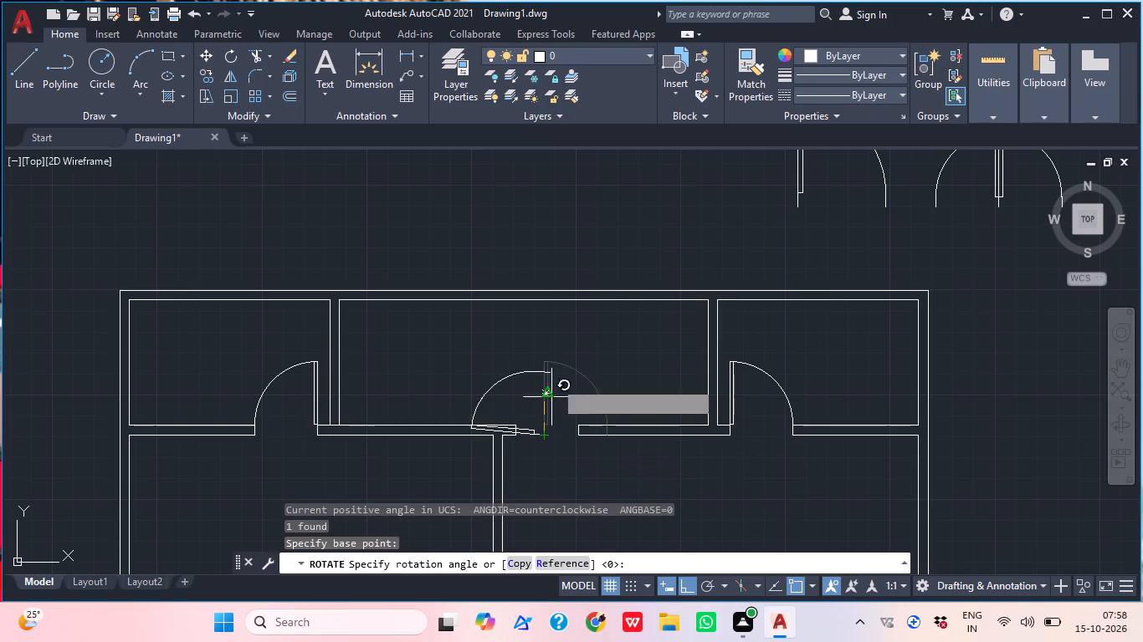
click(451, 388)
Mirror the rotated door across a vertical line through its hinge-side upper endpoint, erasing the source door.
middle_drag(517, 442, 565, 373)
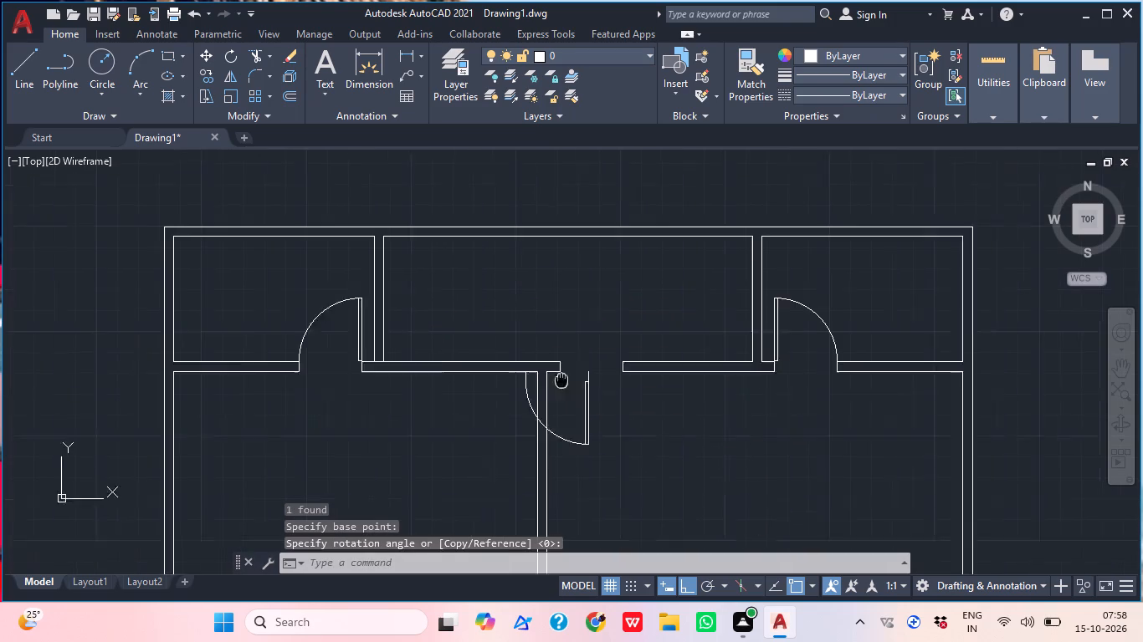
middle_drag(565, 373, 571, 359)
scroll(618, 407, up, 1)
click(617, 416)
click(547, 400)
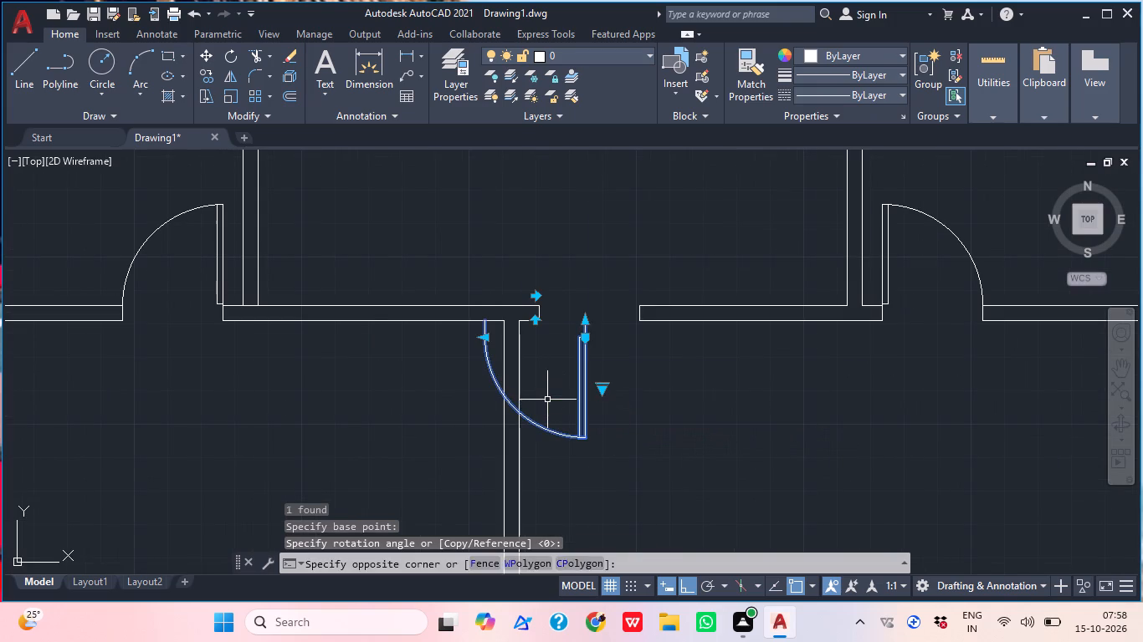
text(MI)
key(space)
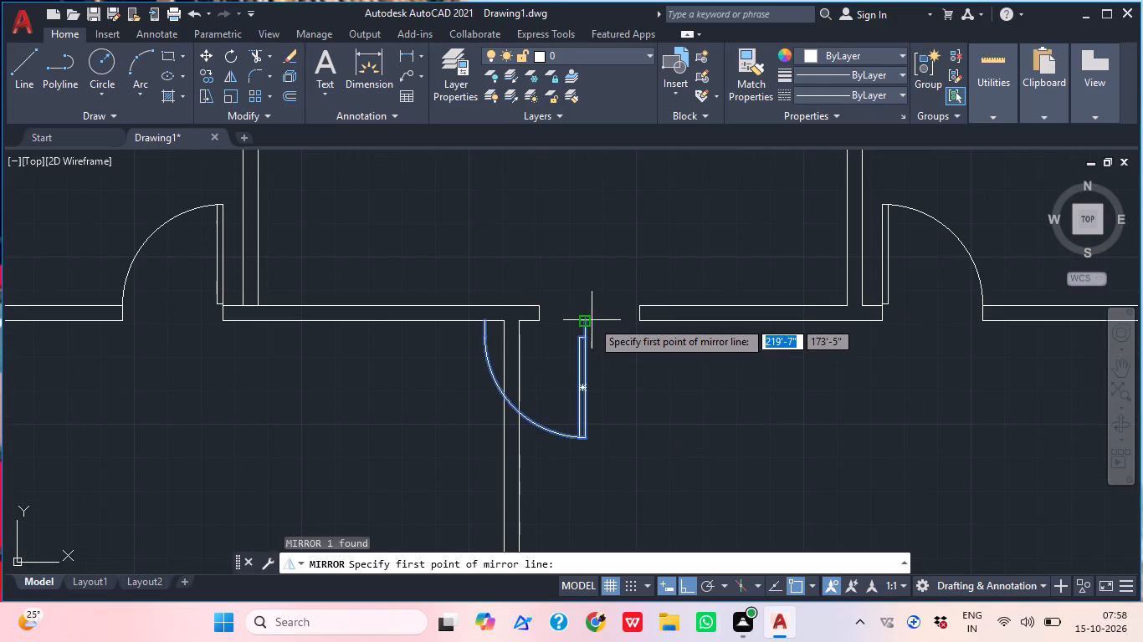
click(589, 320)
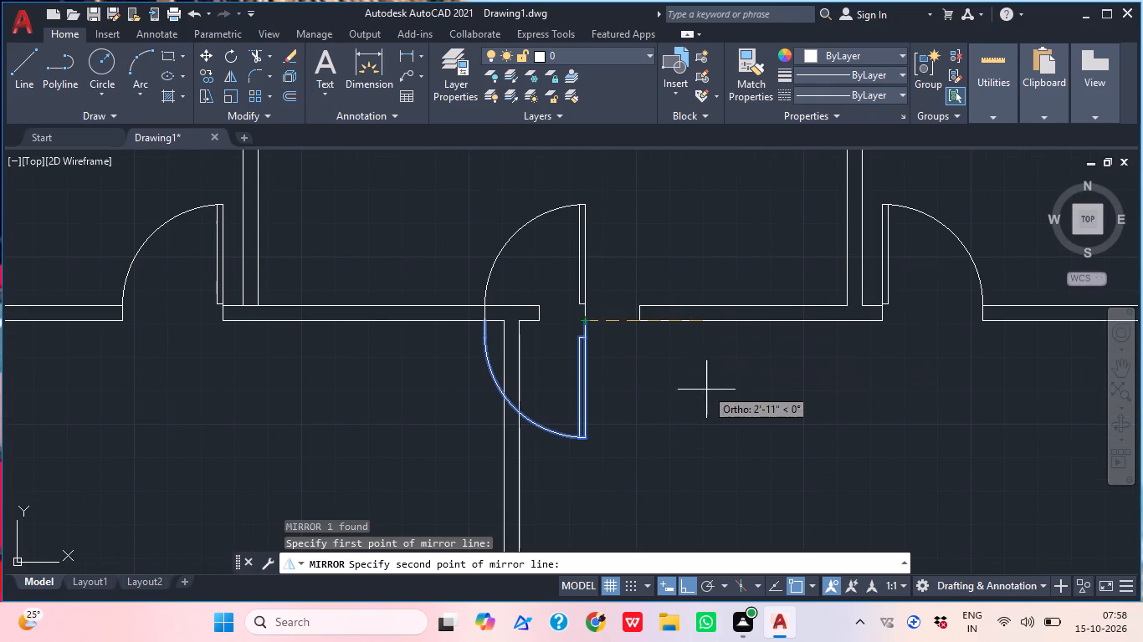
click(613, 477)
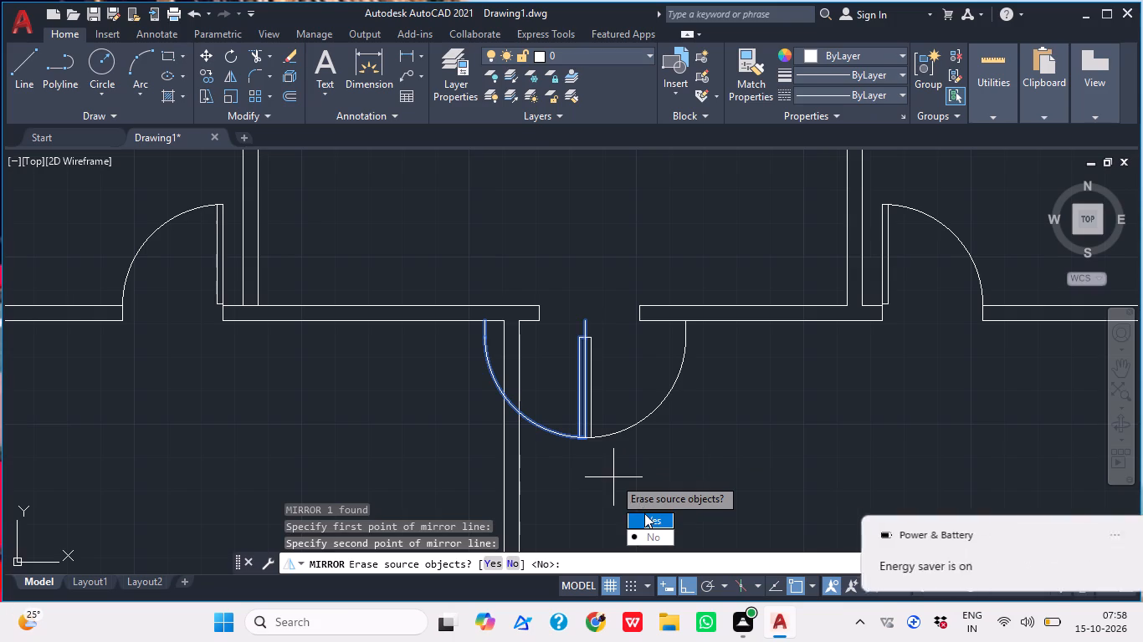
drag(644, 513, 613, 477)
Move the mirrored door from its hinge-side upper endpoint to the upper corner of the upper-middle opening's left jamb.
click(596, 354)
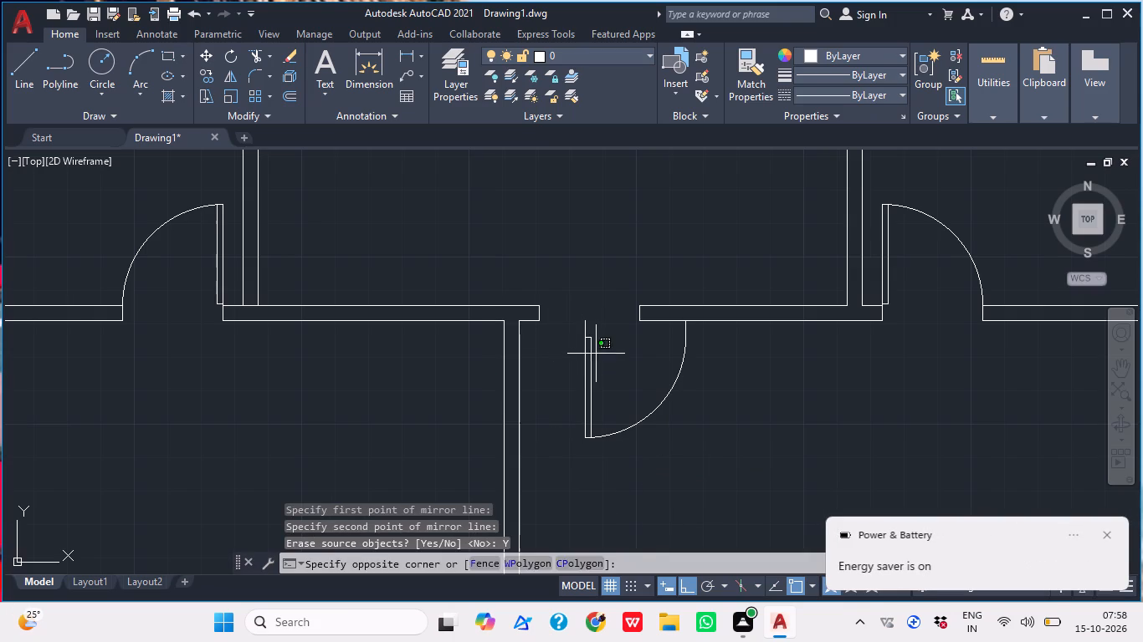
click(574, 349)
text(M)
key(space)
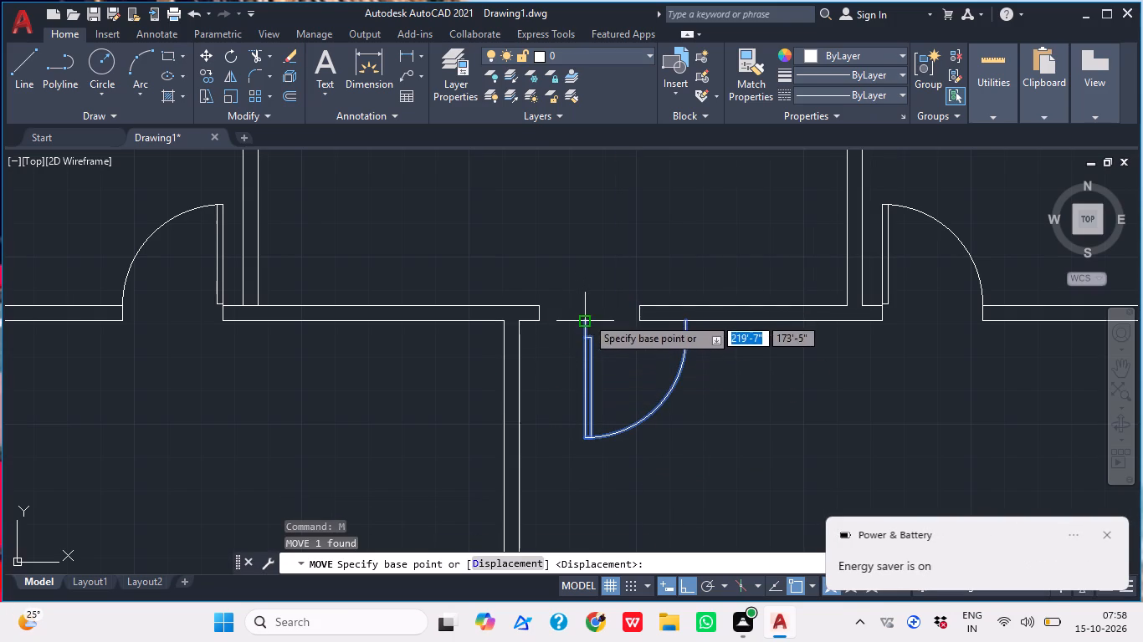
click(587, 318)
click(538, 305)
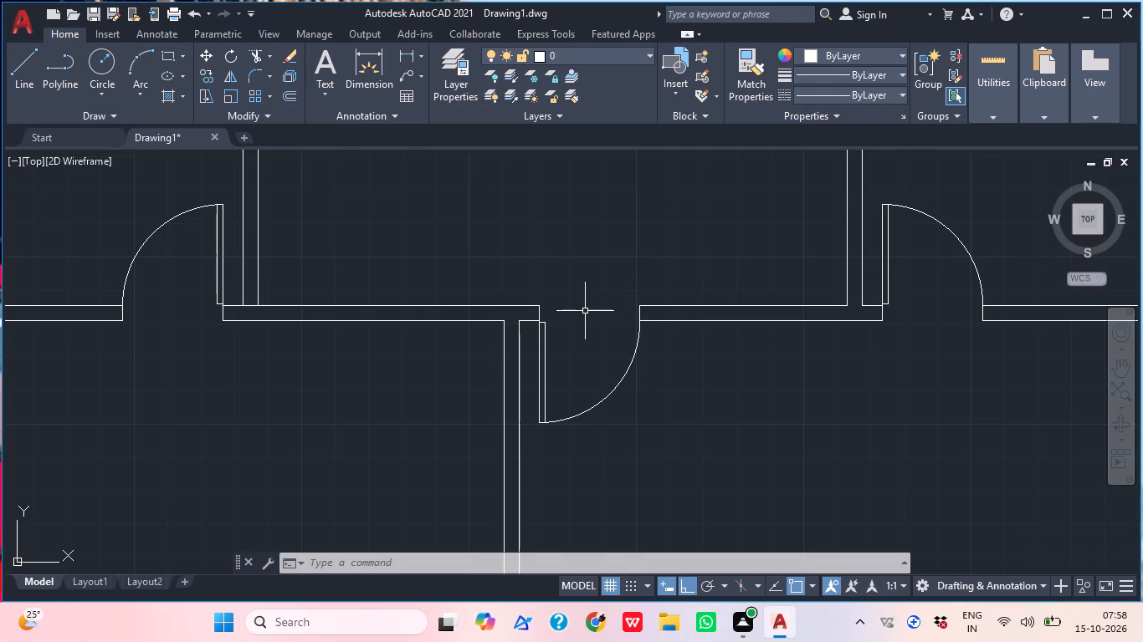
Examine the floor plan's remaining openings below the upper rooms for the doors still missing.
scroll(725, 273, down, 1)
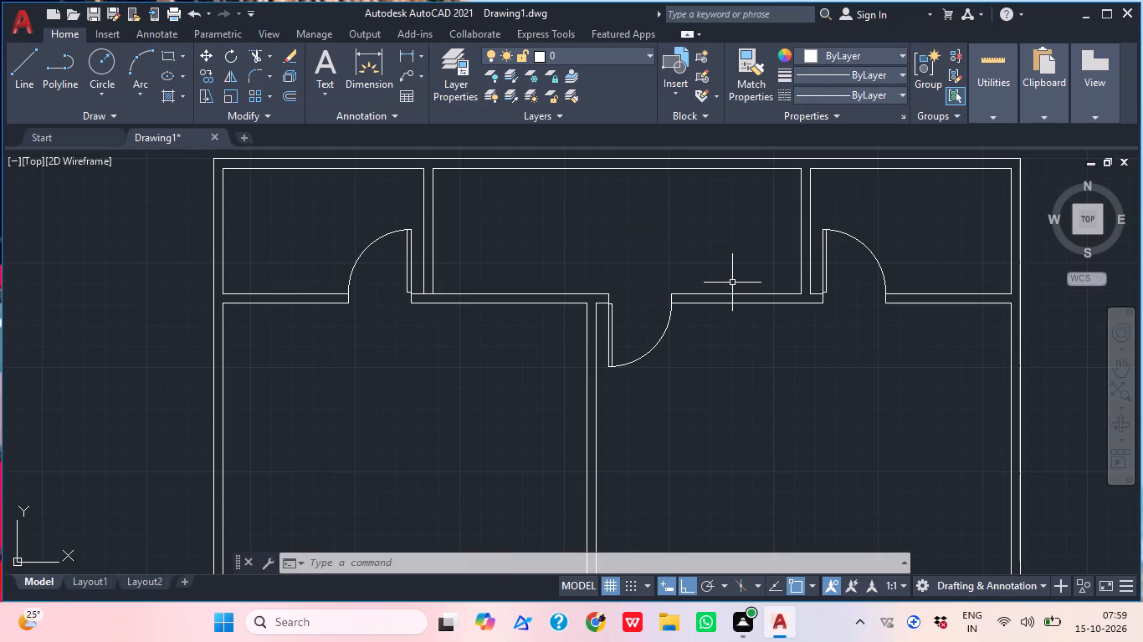
middle_drag(797, 405, 725, 334)
scroll(735, 342, down, 1)
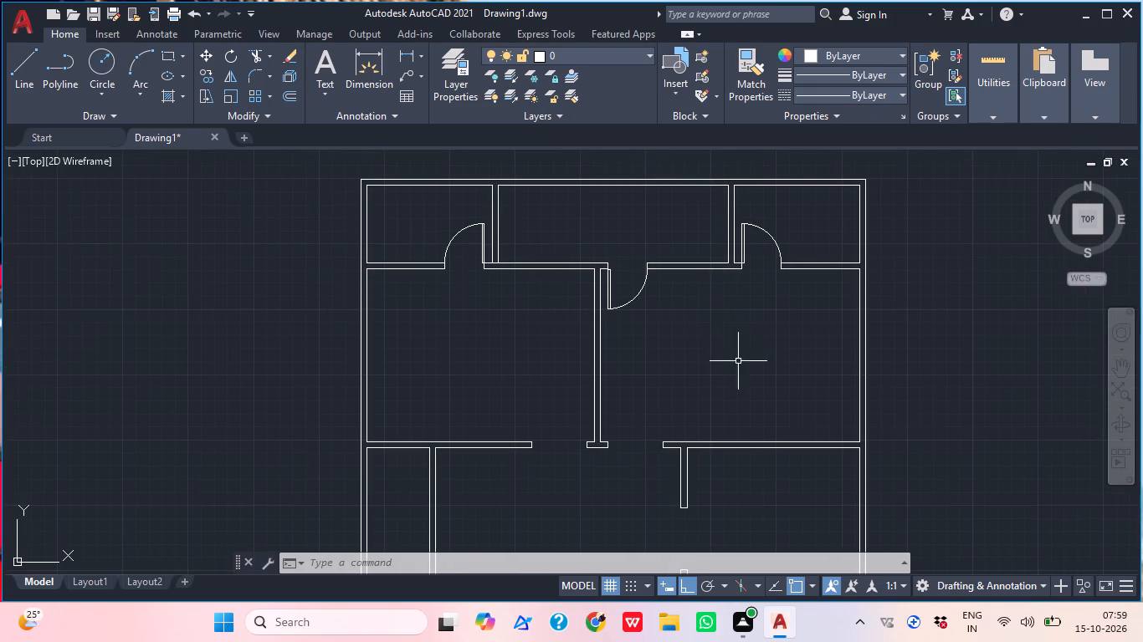
middle_drag(716, 421, 730, 387)
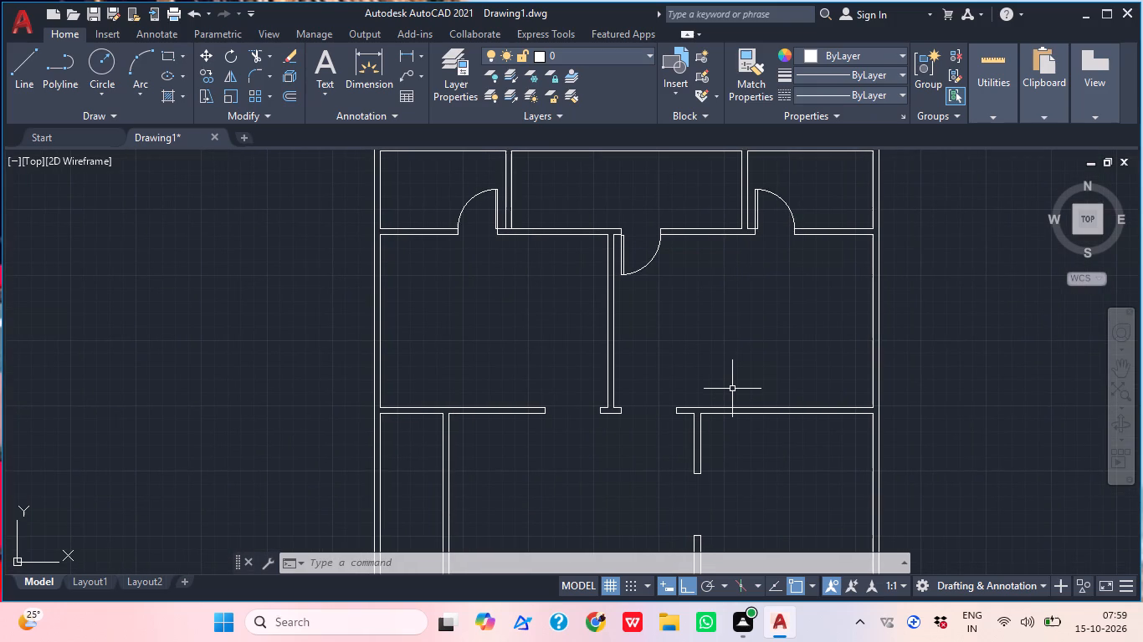
middle_drag(765, 426, 719, 376)
middle_drag(730, 435, 737, 405)
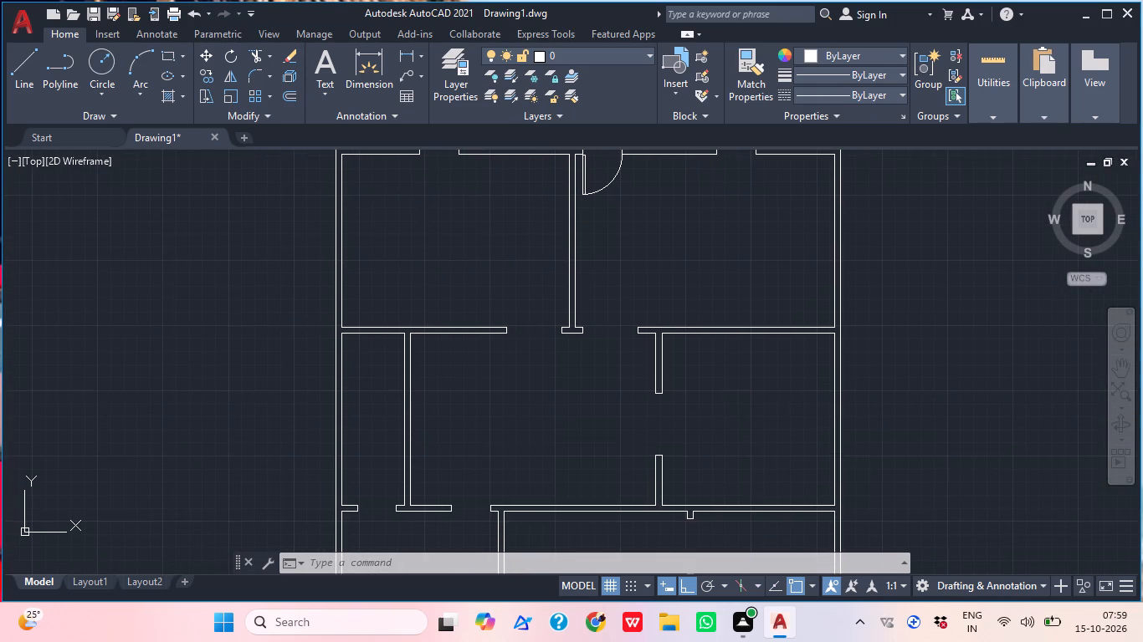
middle_drag(700, 346, 724, 488)
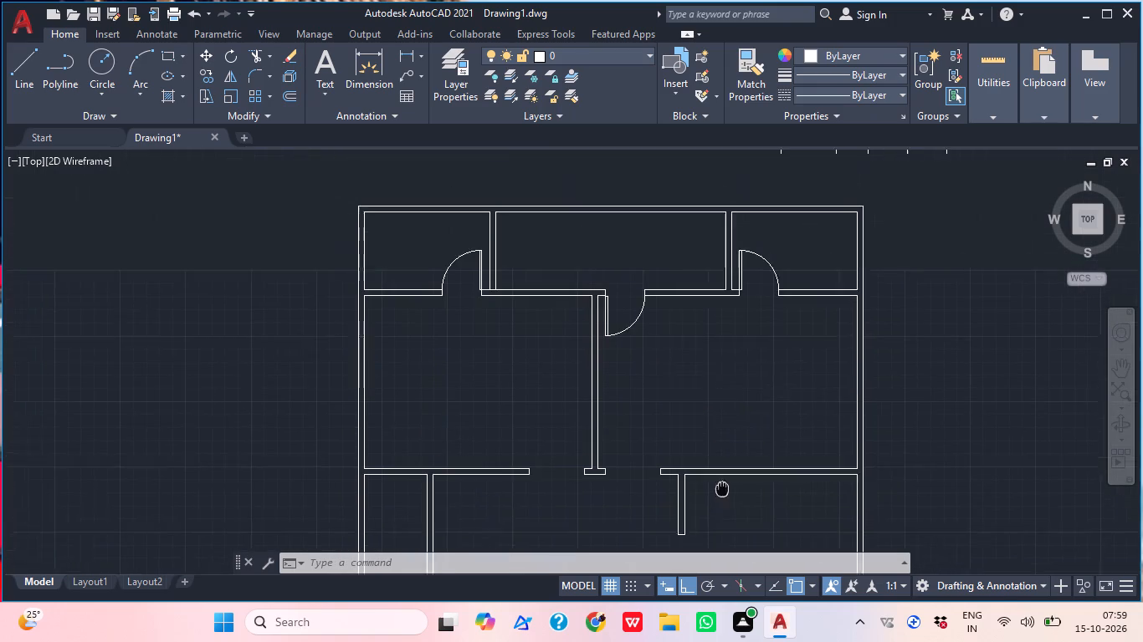
middle_drag(724, 488, 731, 492)
middle_drag(751, 417, 761, 471)
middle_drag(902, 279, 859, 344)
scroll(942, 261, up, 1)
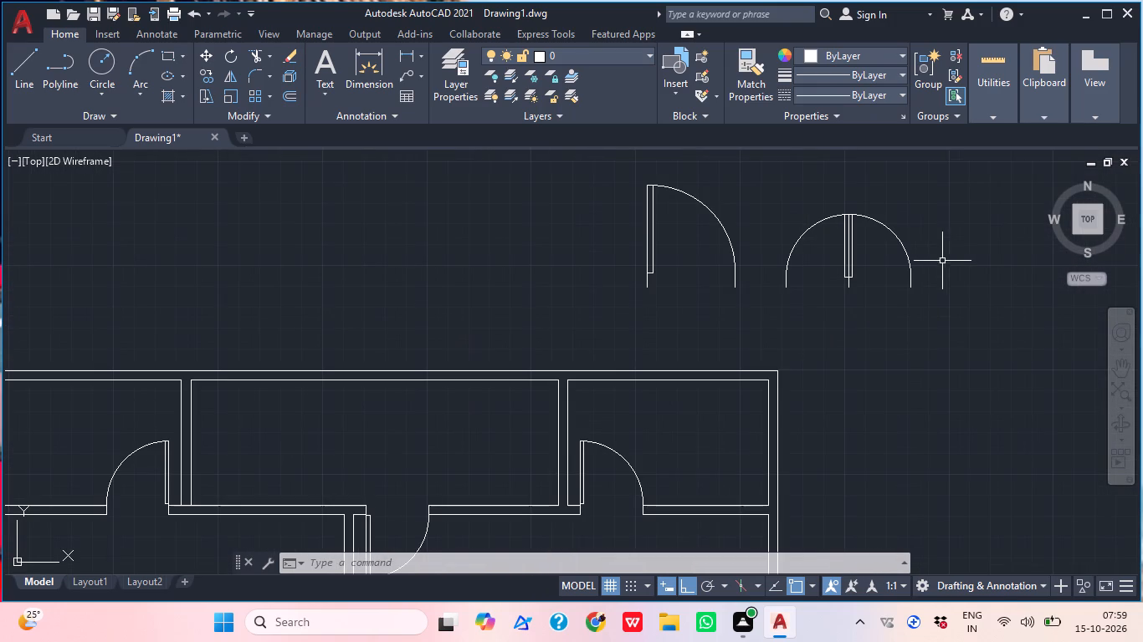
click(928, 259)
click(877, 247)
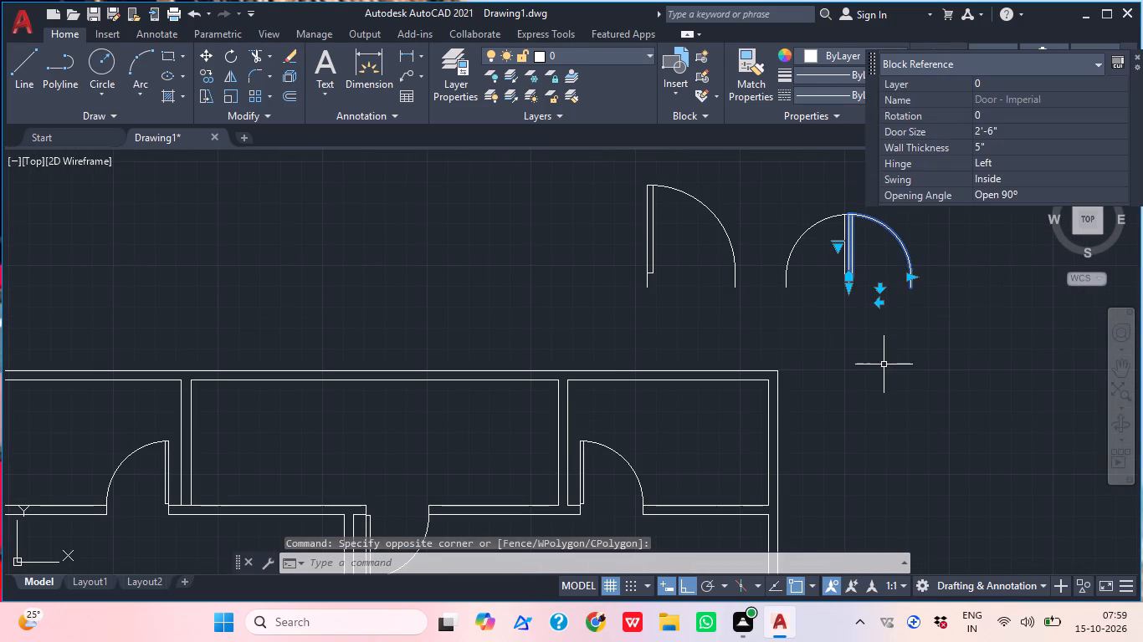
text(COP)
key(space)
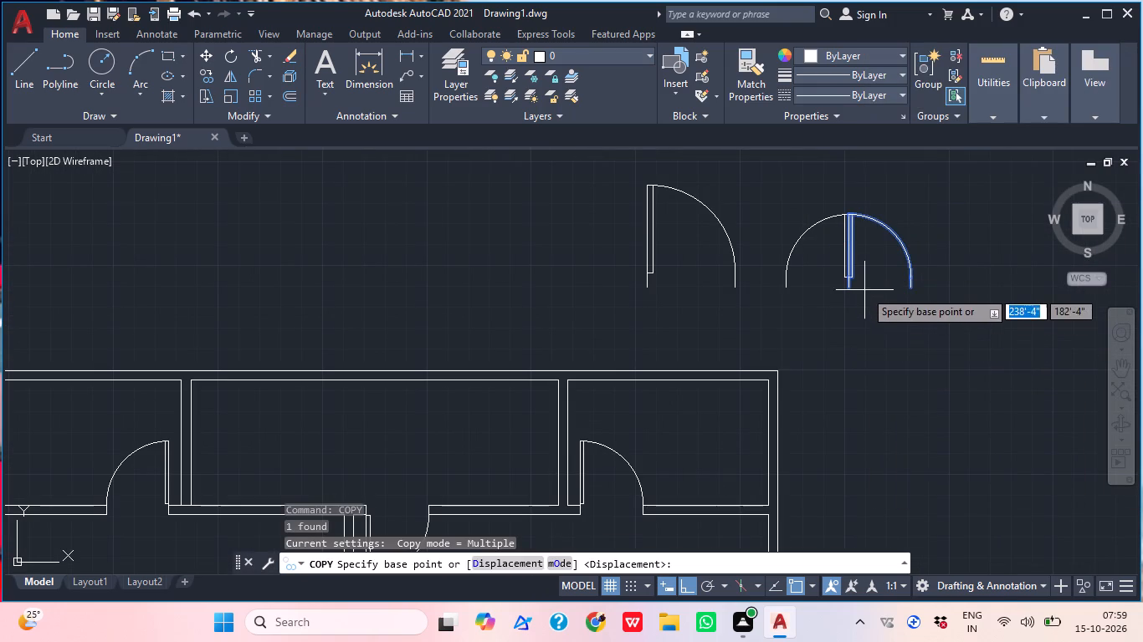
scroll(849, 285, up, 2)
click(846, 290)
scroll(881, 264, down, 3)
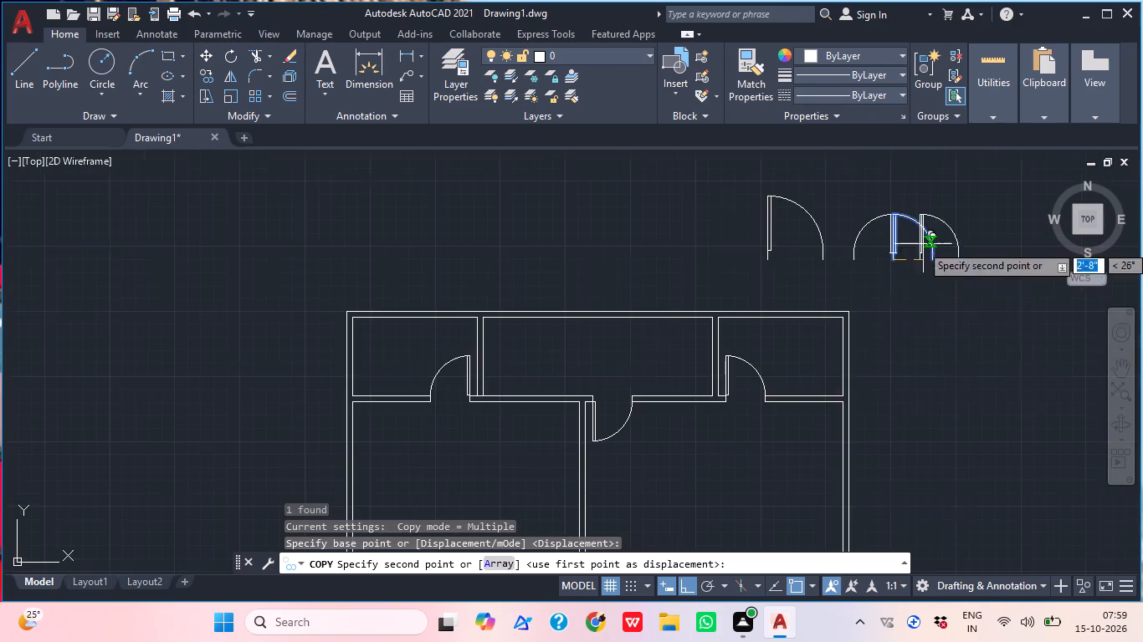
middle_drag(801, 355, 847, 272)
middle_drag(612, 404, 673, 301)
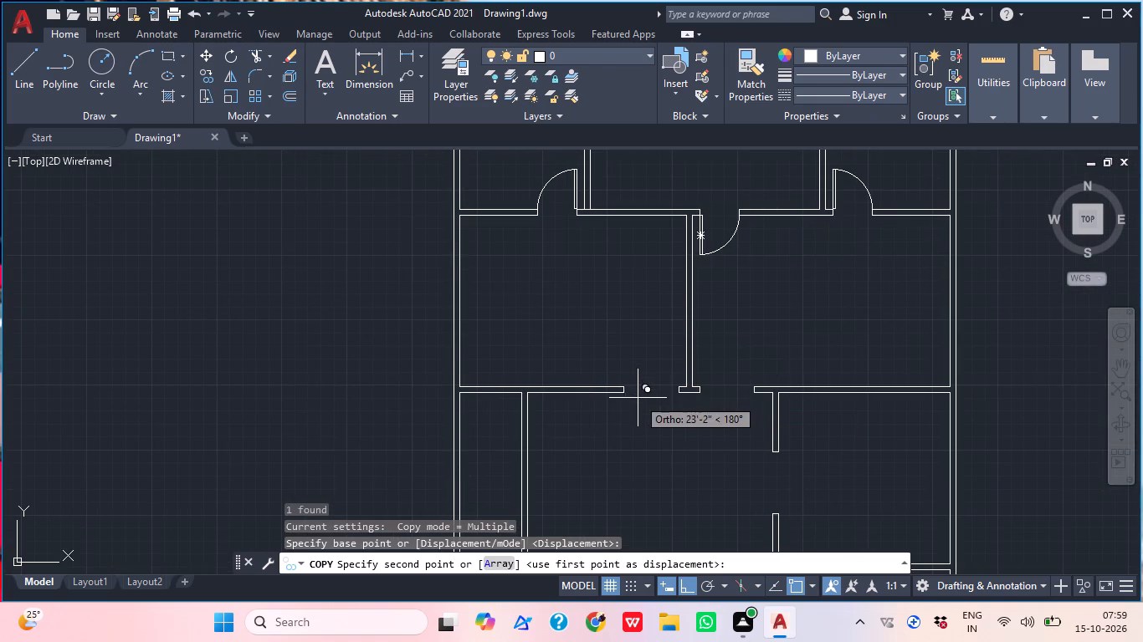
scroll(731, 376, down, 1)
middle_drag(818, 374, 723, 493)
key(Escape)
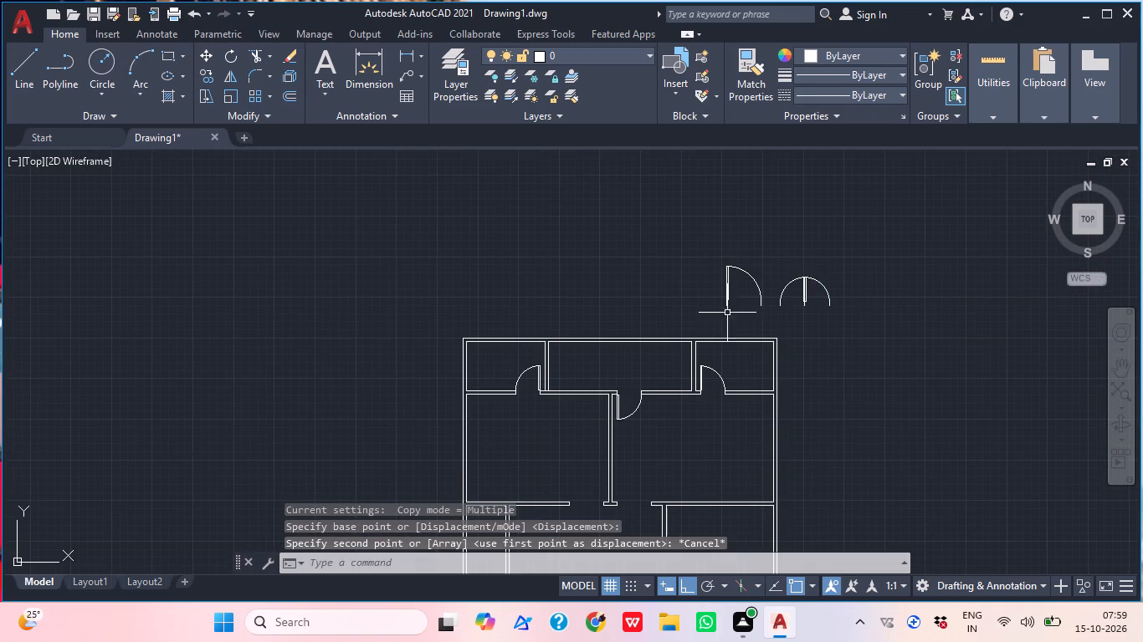
Copy the 3'-6" door from its hinge-side lower endpoint to the lower corner of the left jamb in the large left room's bottom opening.
click(735, 288)
click(725, 289)
key(c)
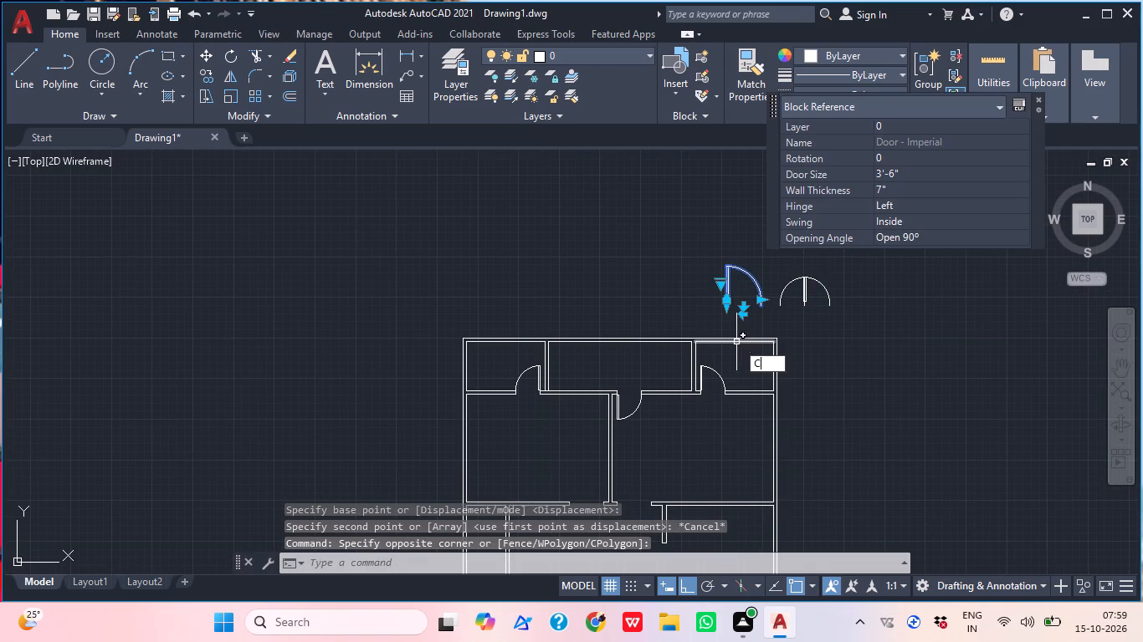
text(OP)
key(space)
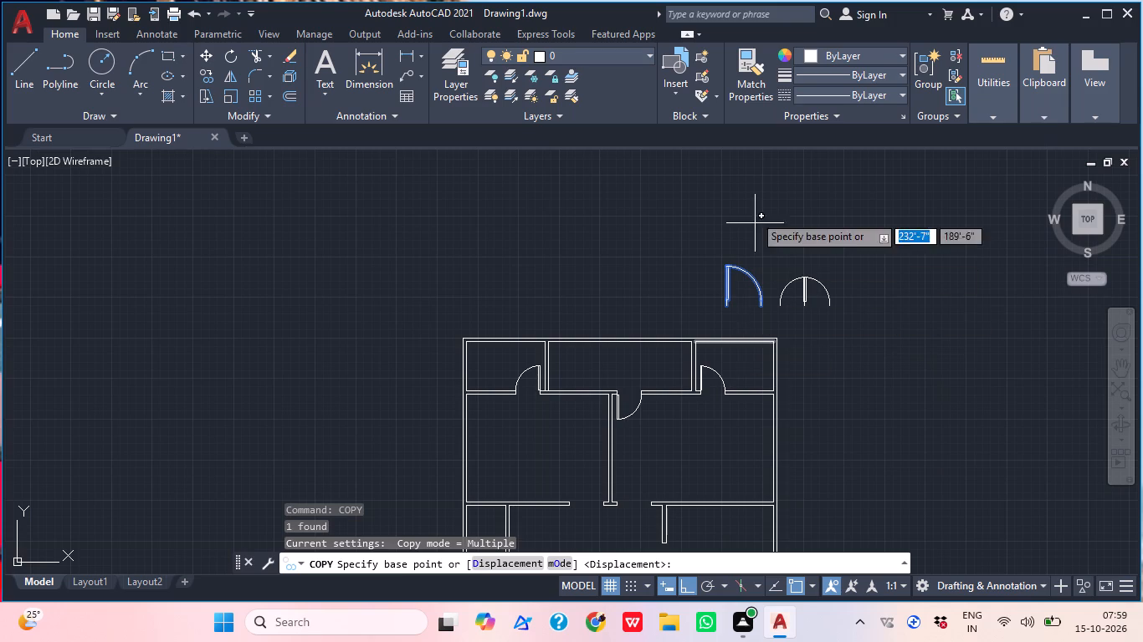
scroll(756, 300, up, 3)
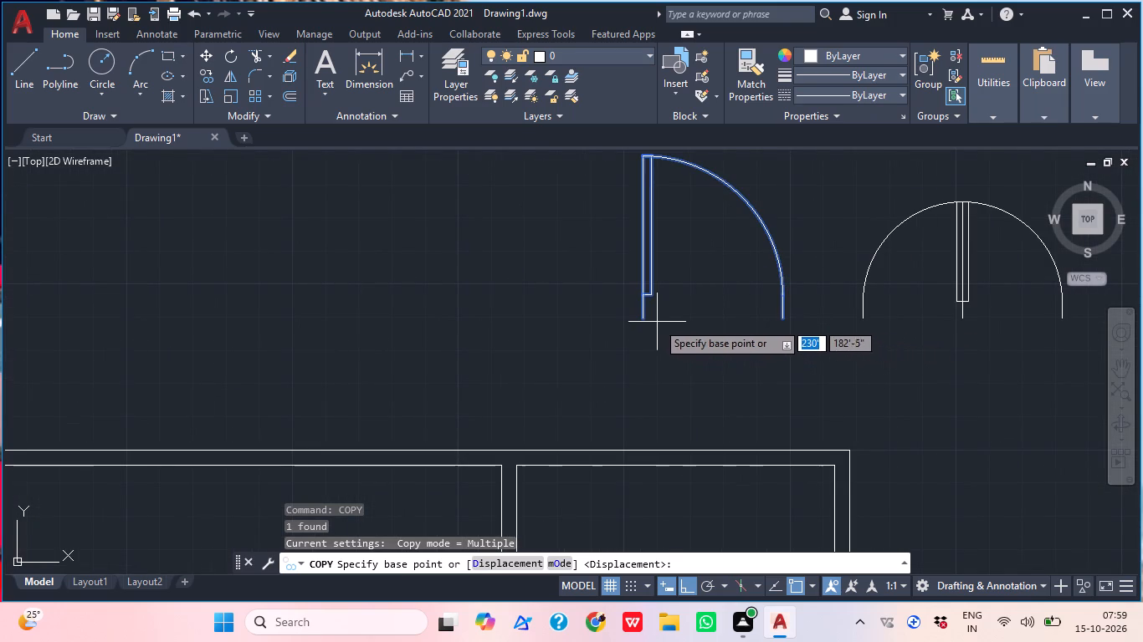
click(646, 322)
scroll(756, 248, down, 4)
scroll(646, 382, up, 3)
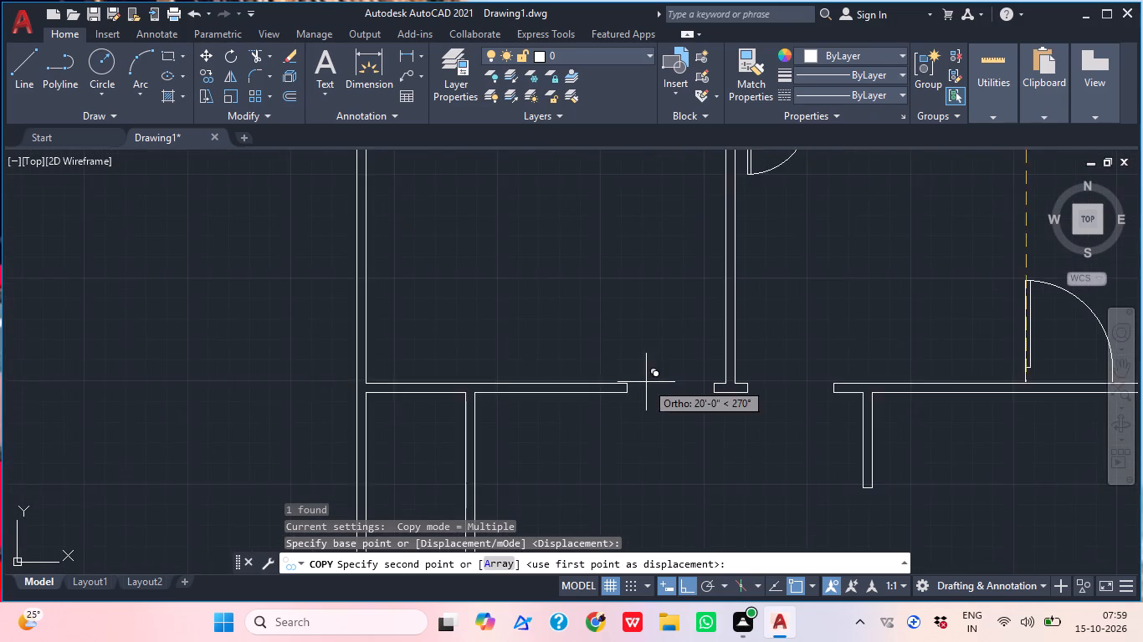
scroll(639, 381, up, 2)
click(611, 418)
scroll(720, 372, down, 4)
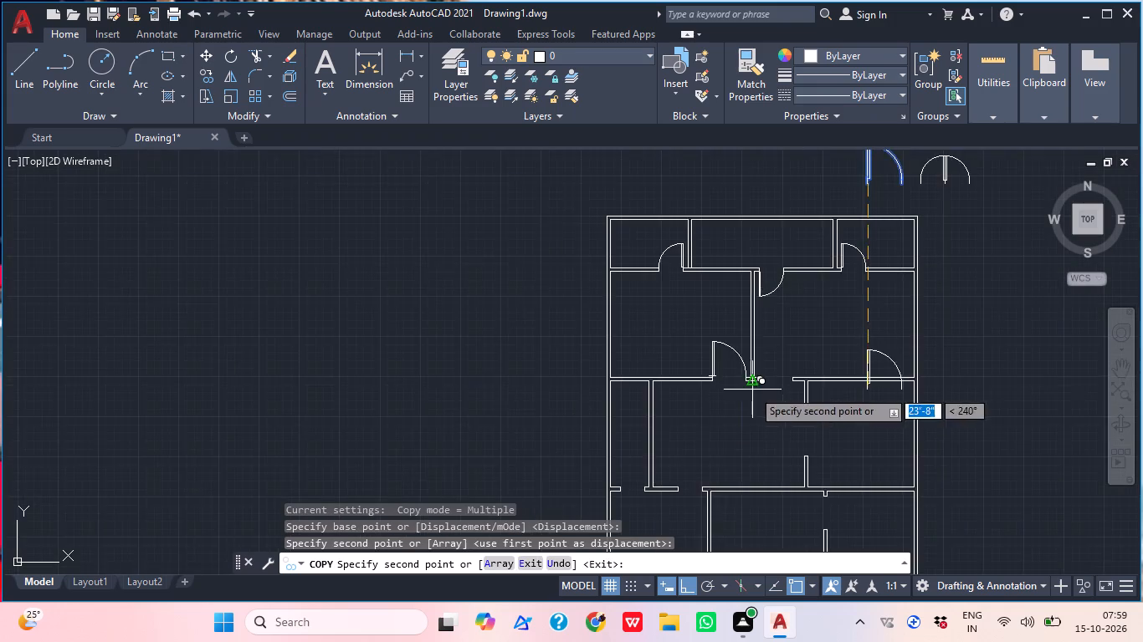
middle_drag(736, 400, 664, 431)
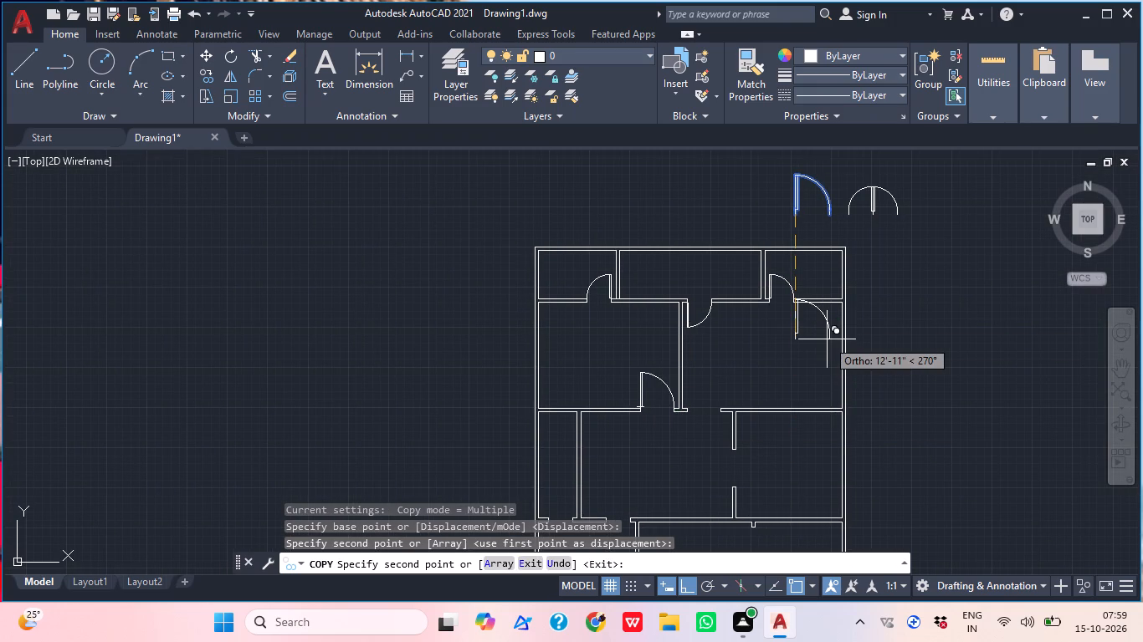
key(Escape)
Mirror the 3'-6" door copy across a vertical line through its hinge-side lower endpoint, erasing the source door.
scroll(694, 359, up, 2)
click(598, 466)
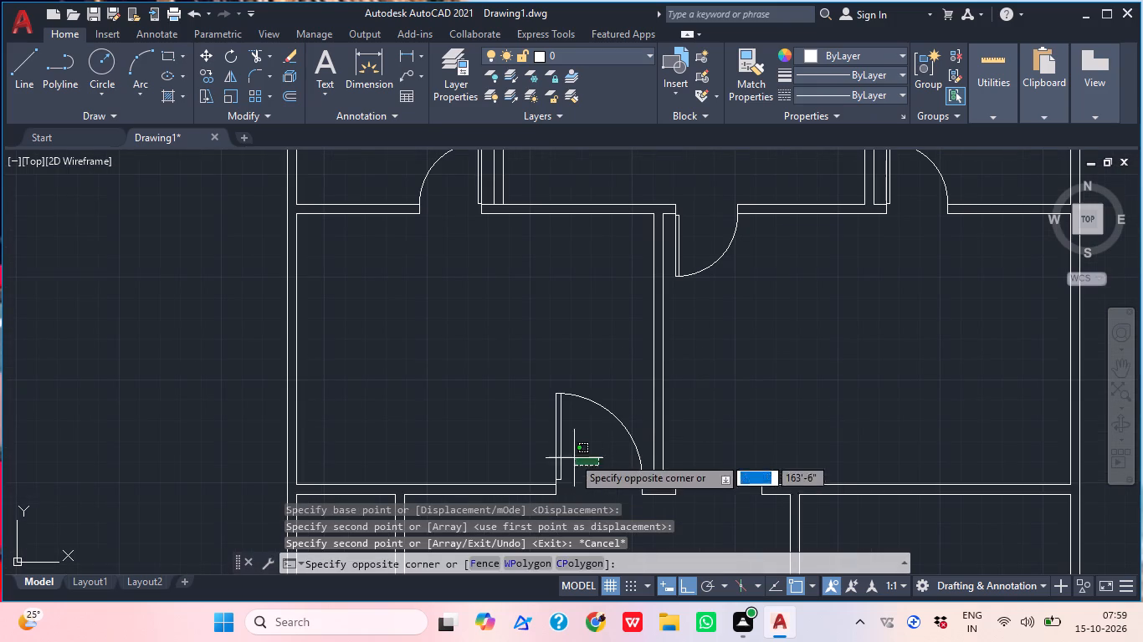
click(540, 429)
text(MI)
key(space)
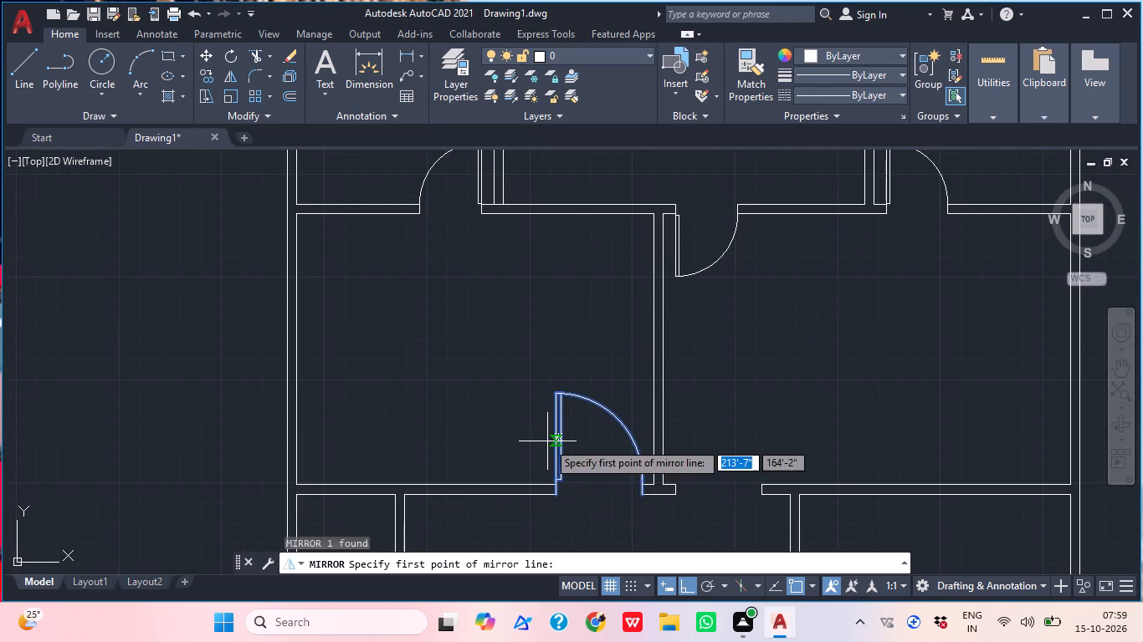
click(559, 501)
click(543, 315)
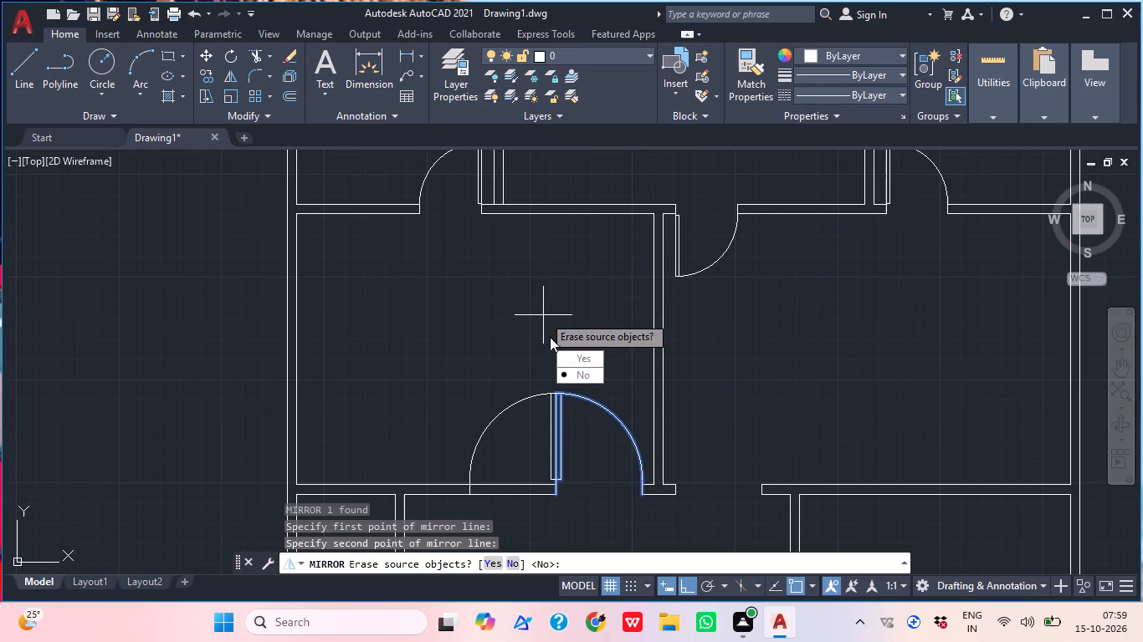
drag(585, 364, 543, 315)
Move the mirrored 3'-6" door 3'-6" horizontally so its hinge-side lower endpoint meets the lower corner of the opening's right jamb.
click(524, 416)
click(483, 411)
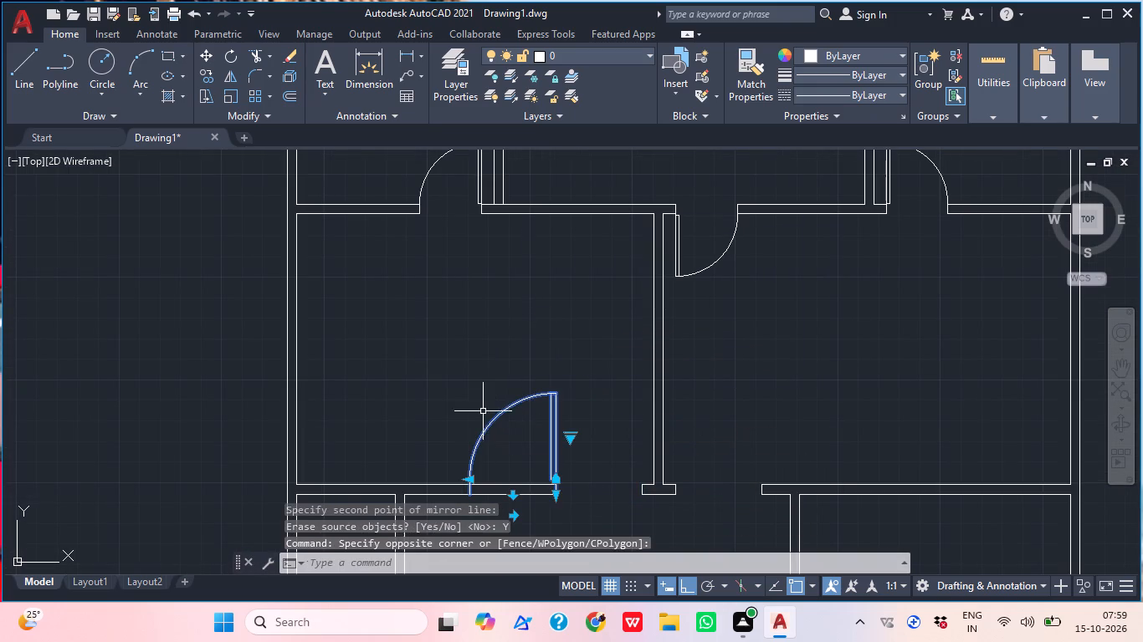
key(m)
key(space)
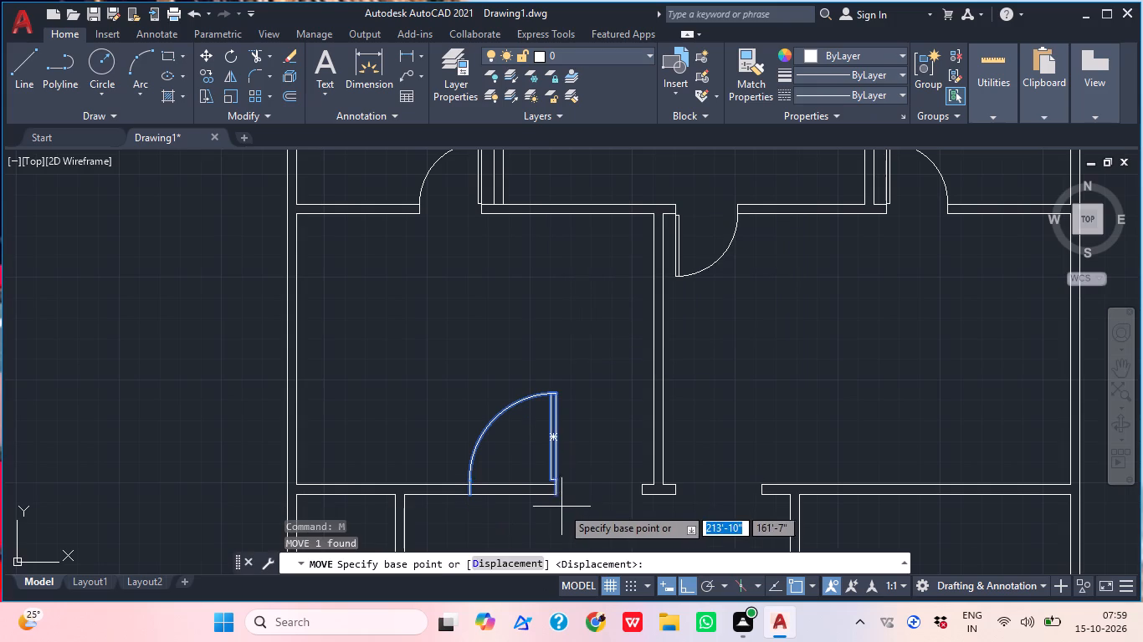
scroll(561, 507, up, 1)
click(549, 486)
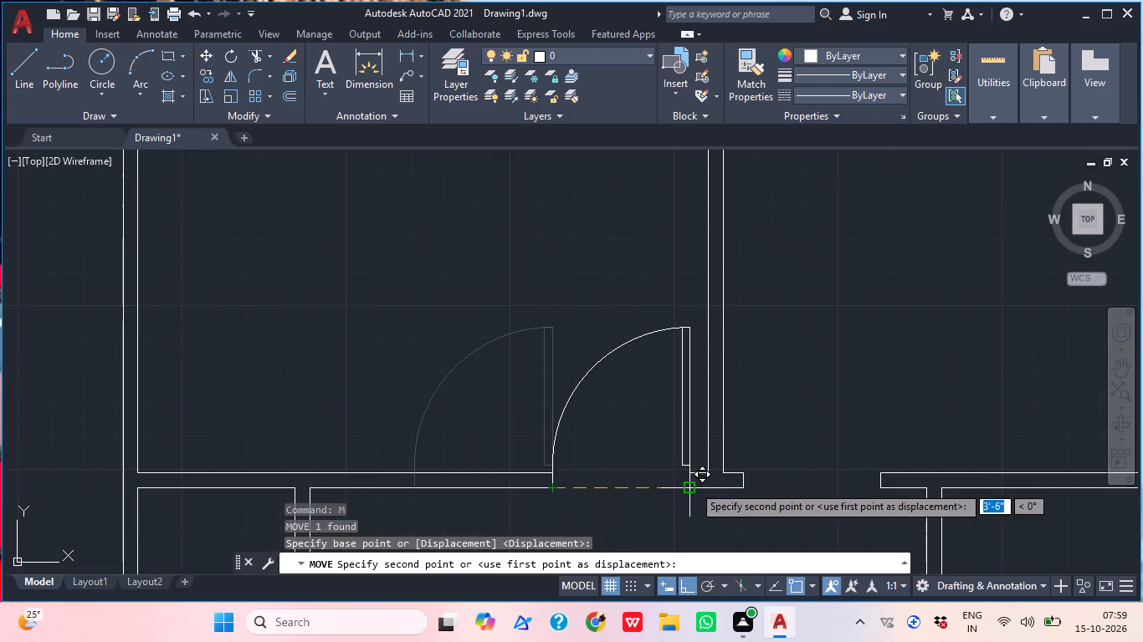
click(693, 485)
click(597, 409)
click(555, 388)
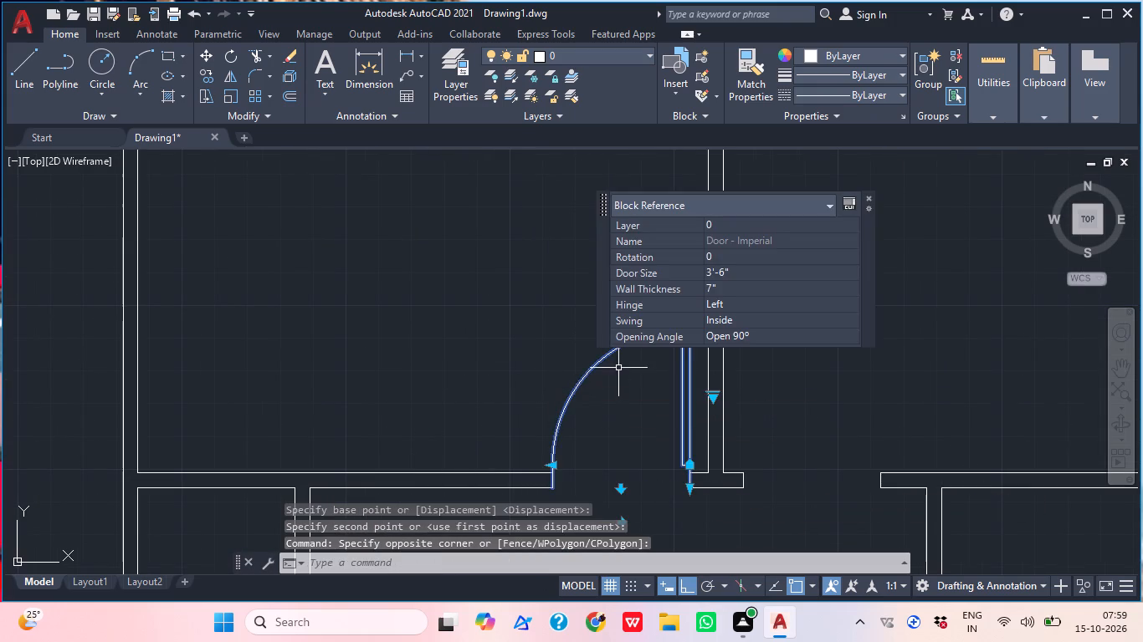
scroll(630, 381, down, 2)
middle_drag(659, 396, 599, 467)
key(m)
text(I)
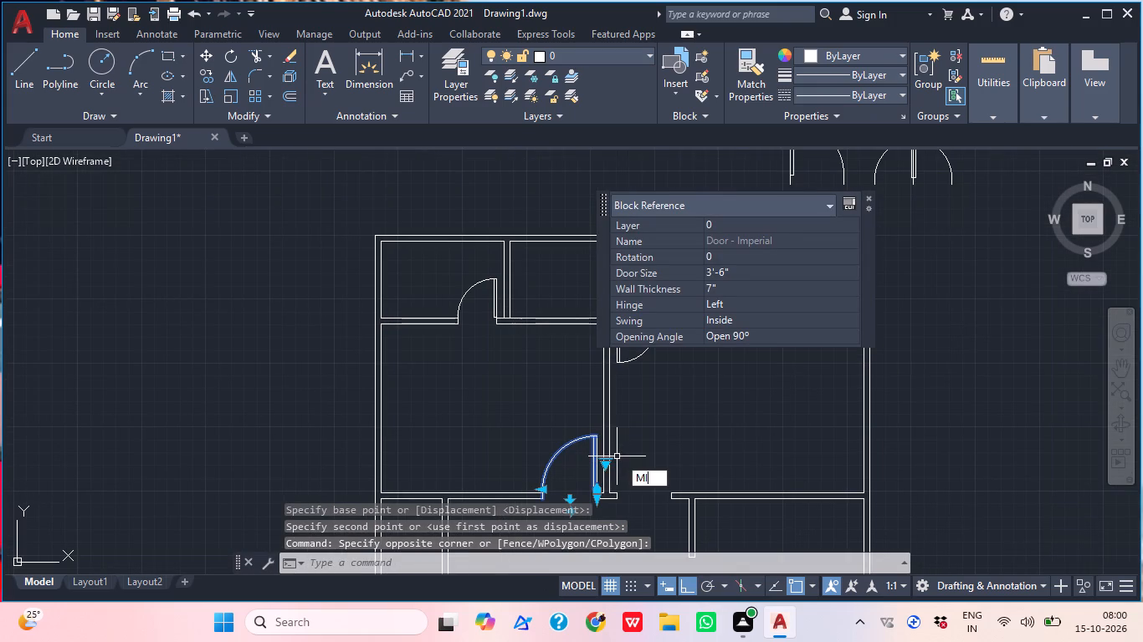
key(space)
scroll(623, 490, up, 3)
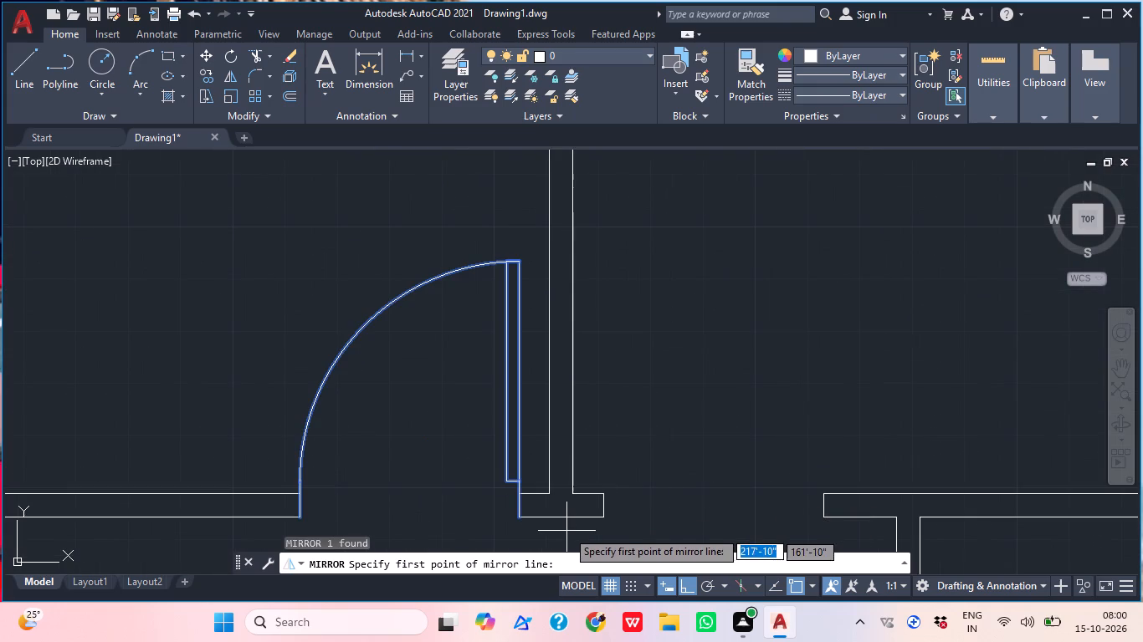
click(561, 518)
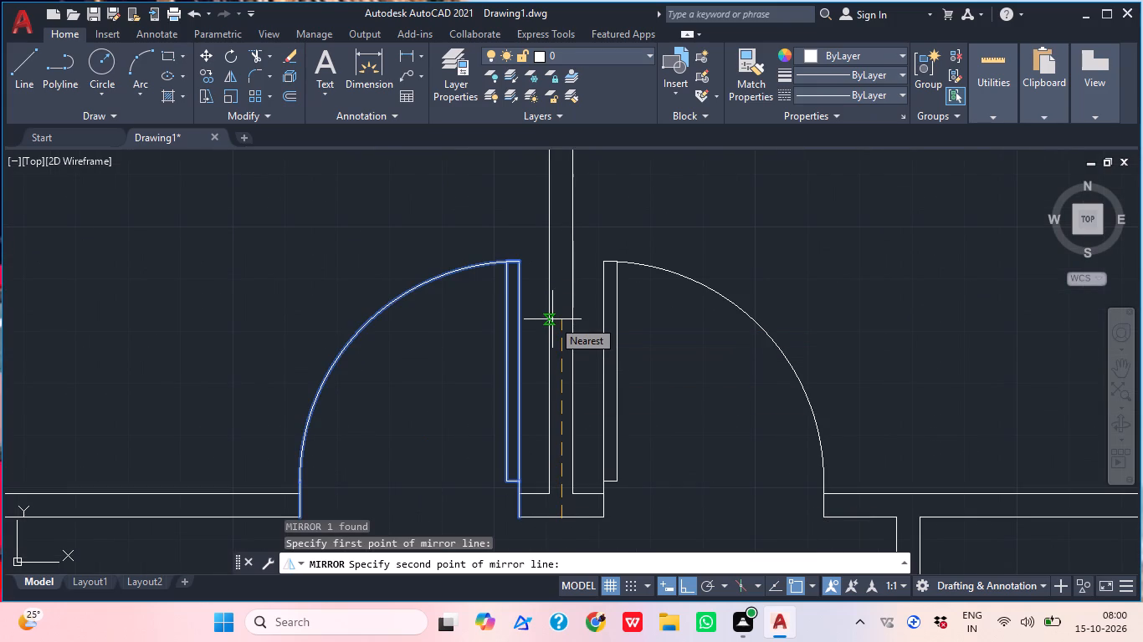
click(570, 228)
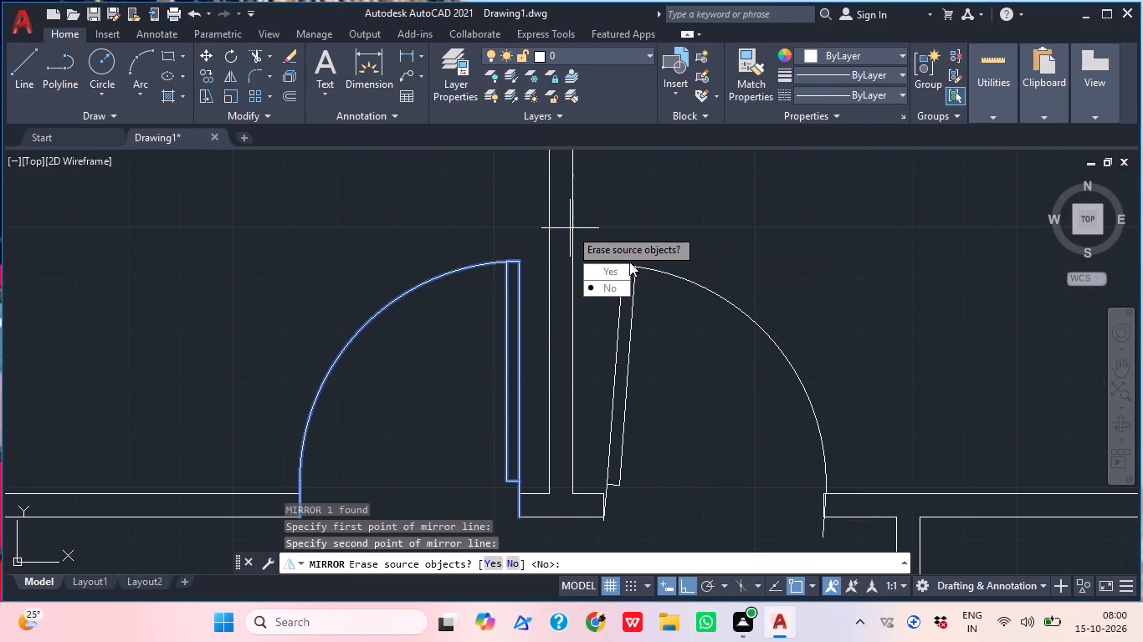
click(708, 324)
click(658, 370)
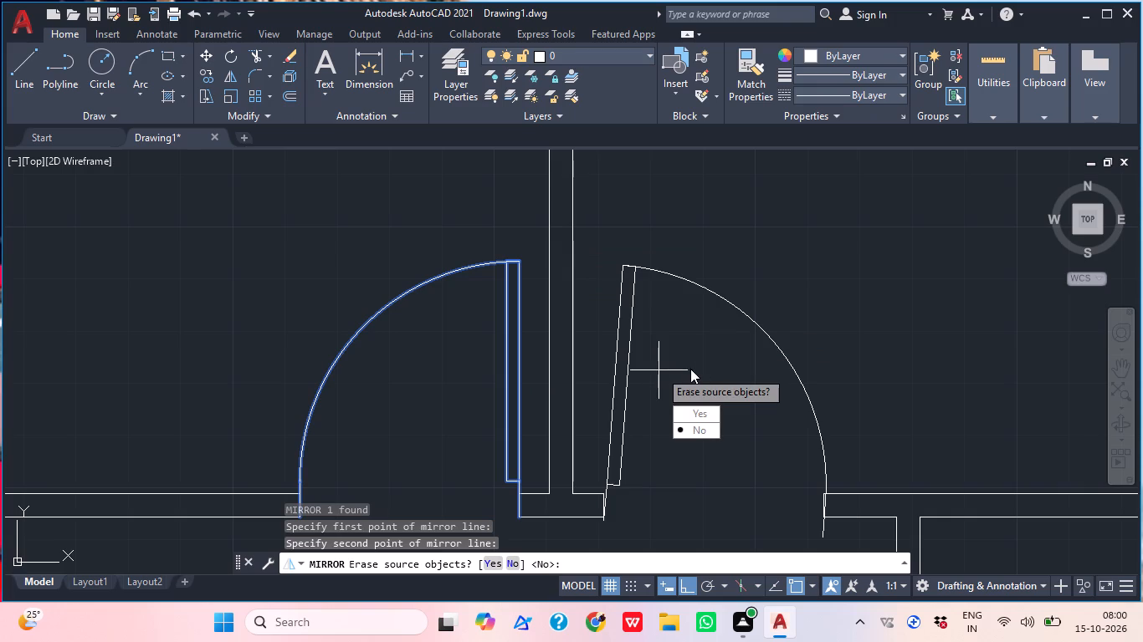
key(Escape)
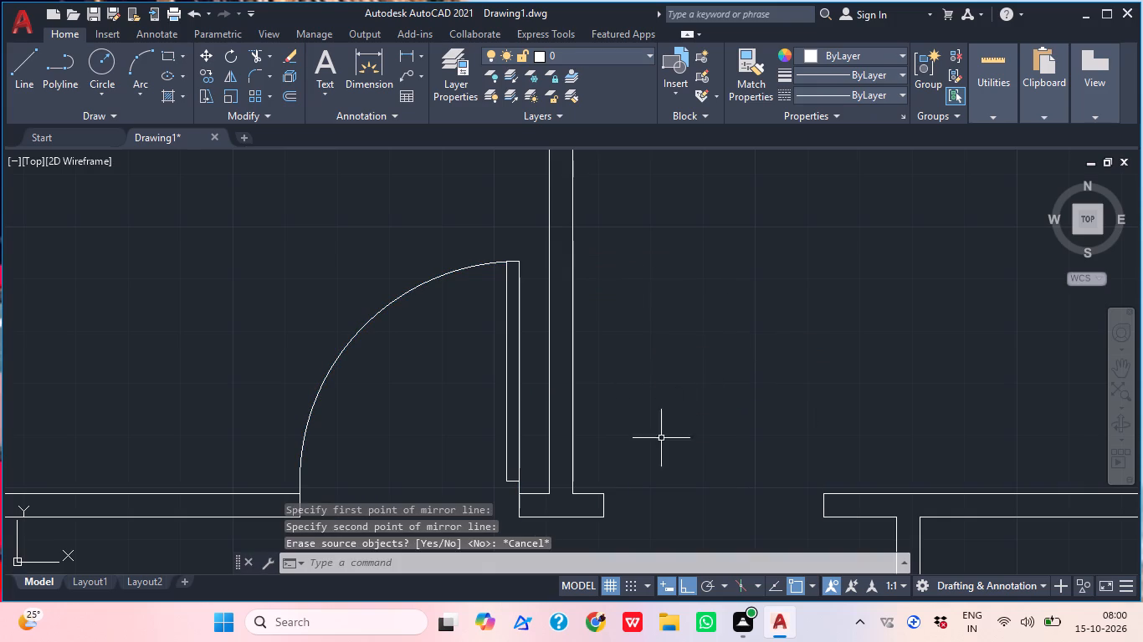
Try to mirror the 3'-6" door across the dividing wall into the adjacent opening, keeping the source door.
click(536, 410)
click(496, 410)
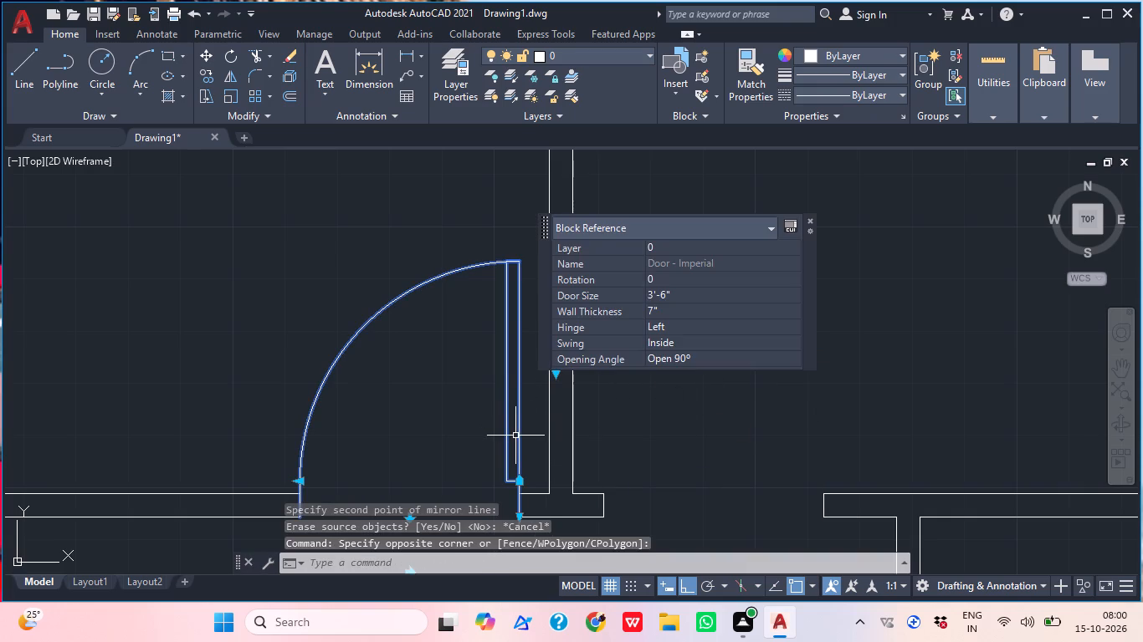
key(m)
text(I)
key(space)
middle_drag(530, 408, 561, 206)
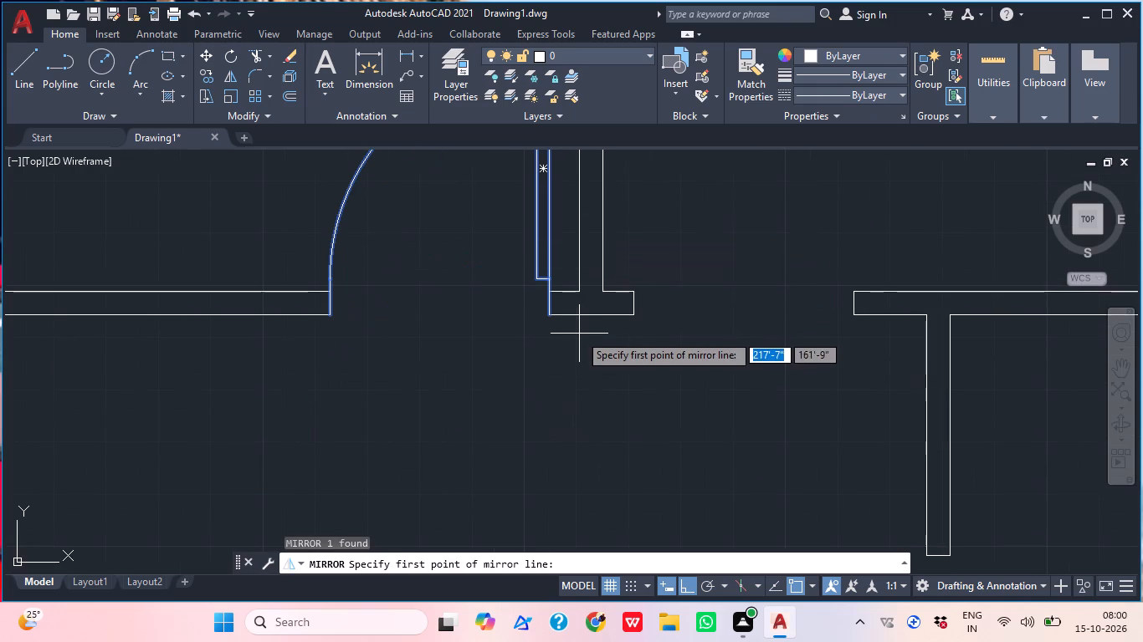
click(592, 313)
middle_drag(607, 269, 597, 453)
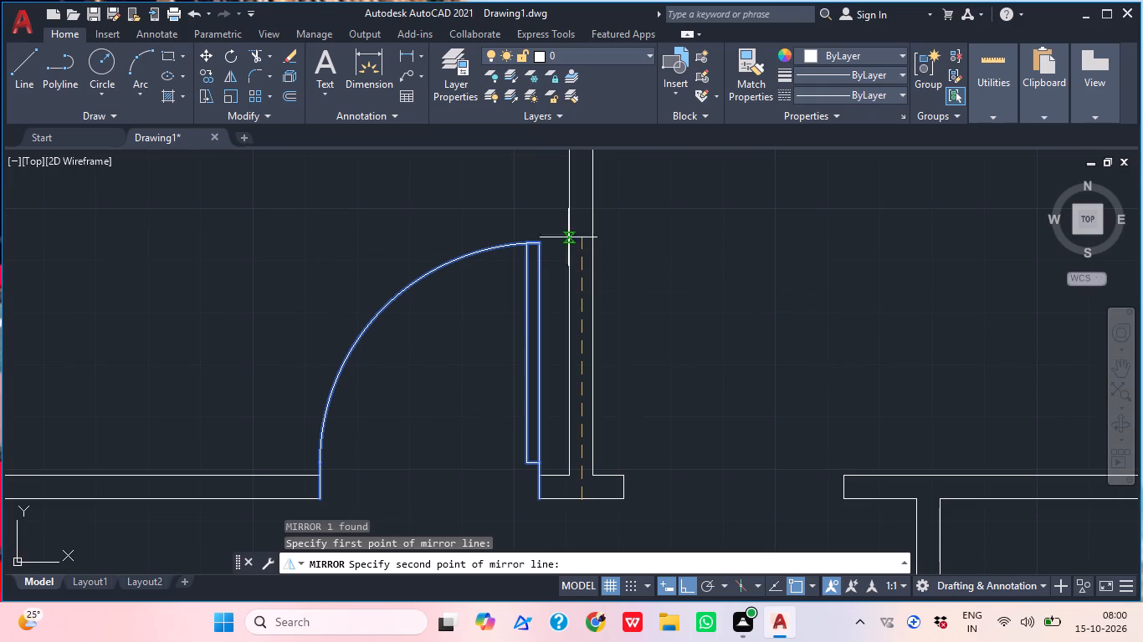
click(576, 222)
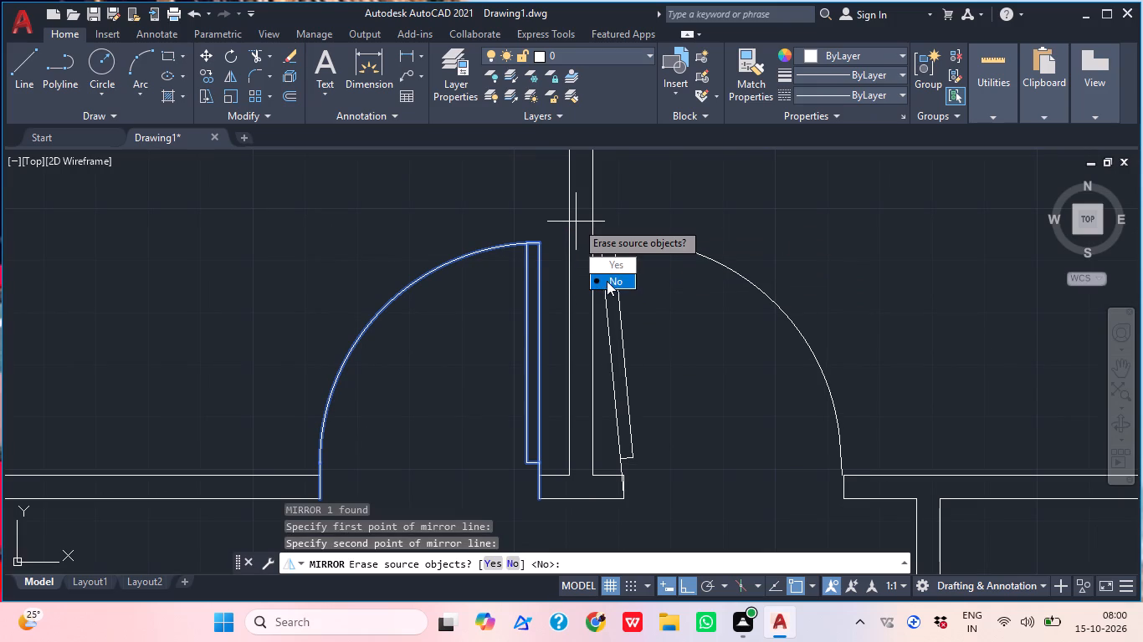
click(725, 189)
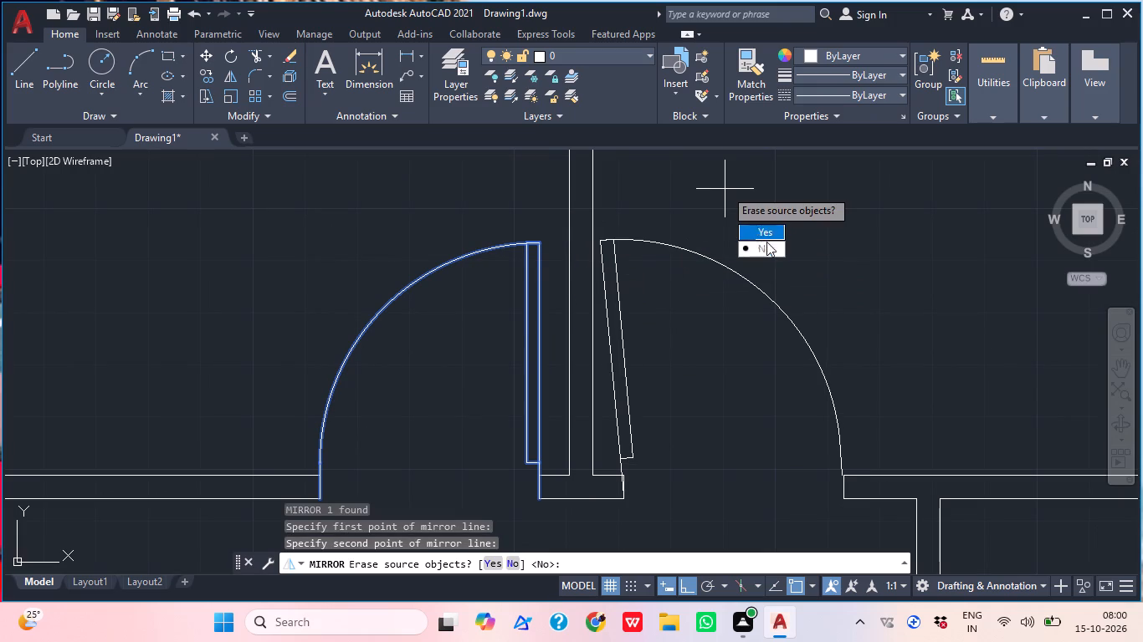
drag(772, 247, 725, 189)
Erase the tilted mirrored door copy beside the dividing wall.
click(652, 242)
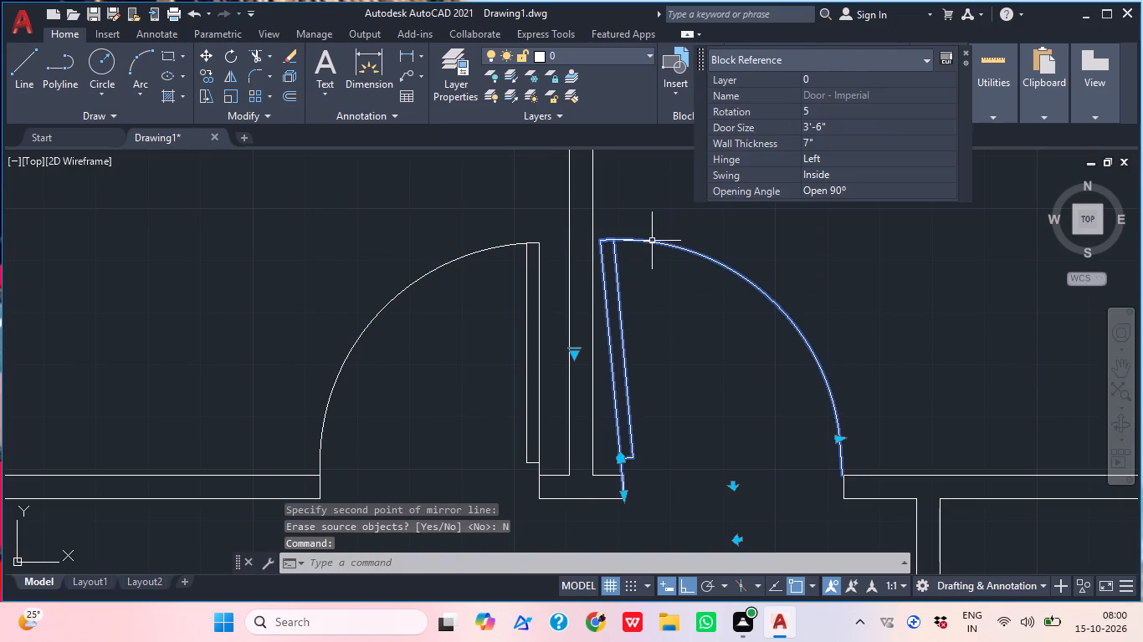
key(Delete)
Mirror the 3'-6" door across a vertical line through the midpoint of the wall stub's lower edge between the two openings, keeping the source.
click(467, 279)
click(415, 261)
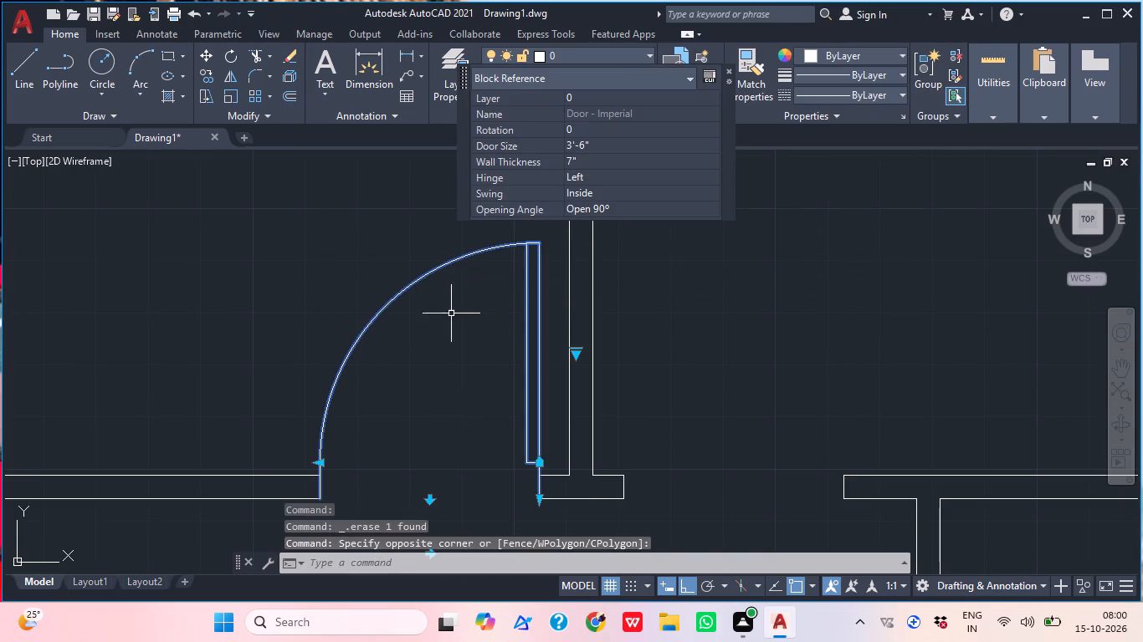
text(MI)
key(space)
scroll(613, 313, down, 2)
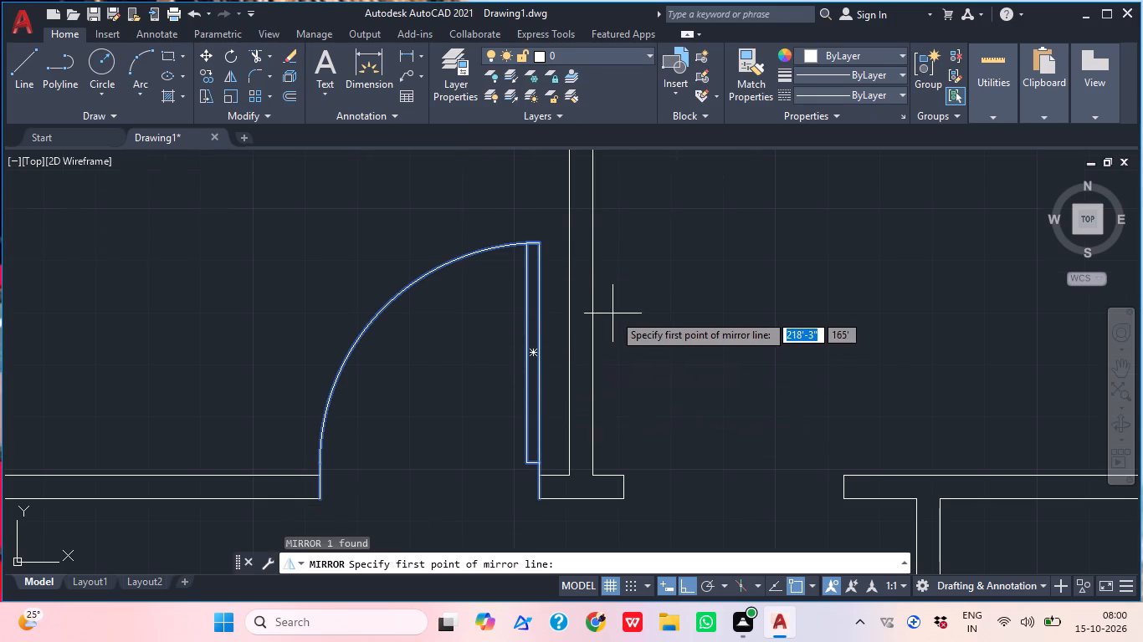
scroll(613, 313, down, 1)
scroll(610, 360, up, 2)
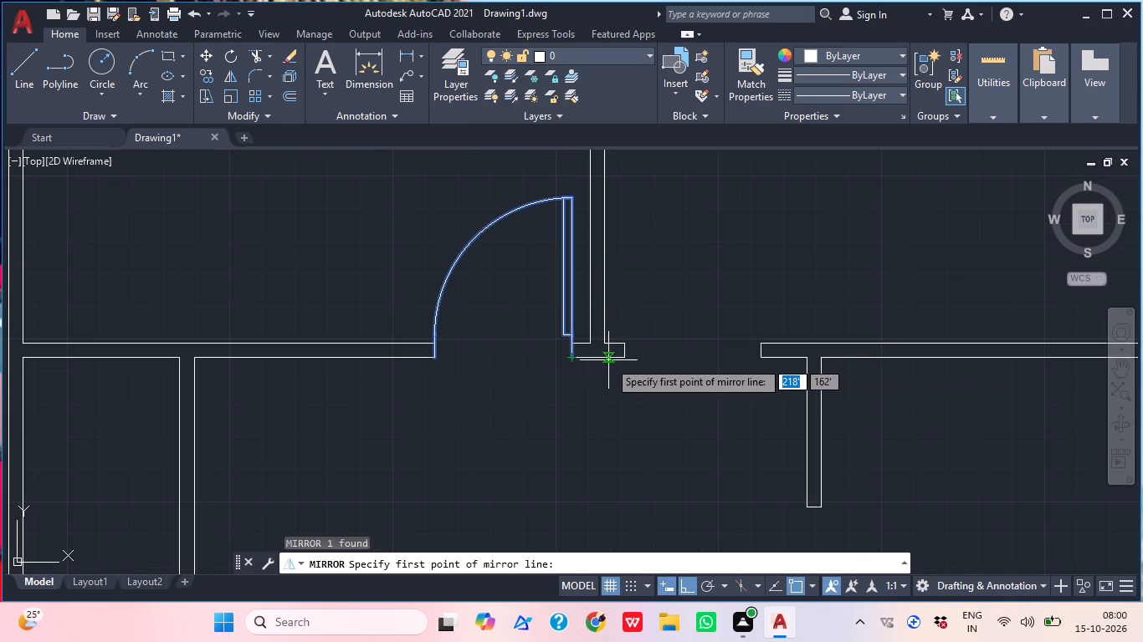
click(594, 358)
click(607, 432)
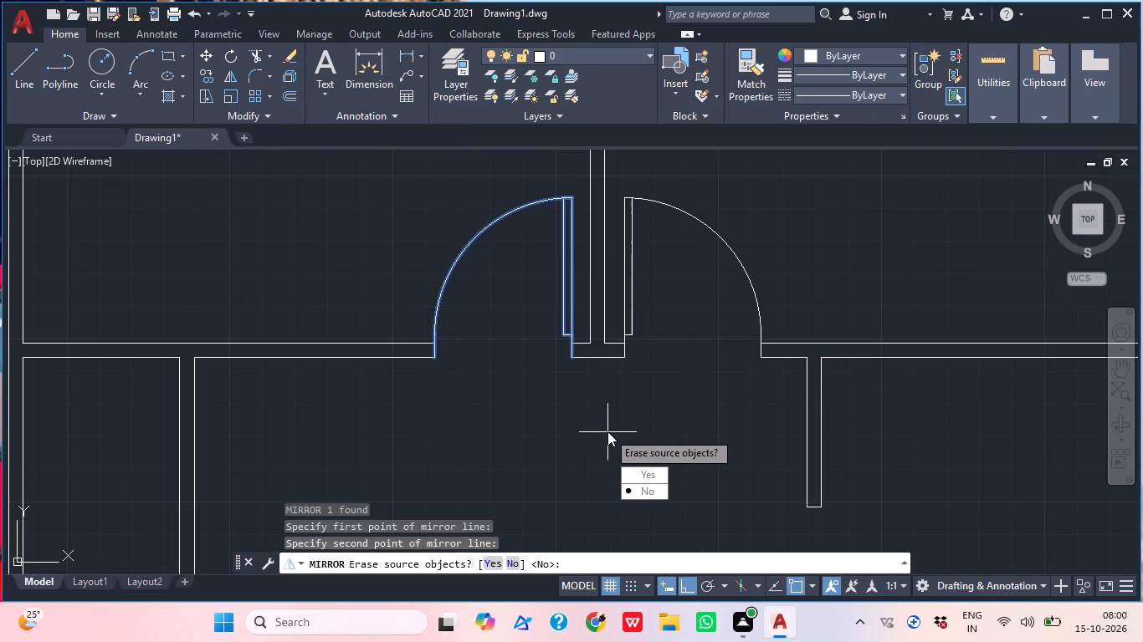
drag(648, 492, 607, 431)
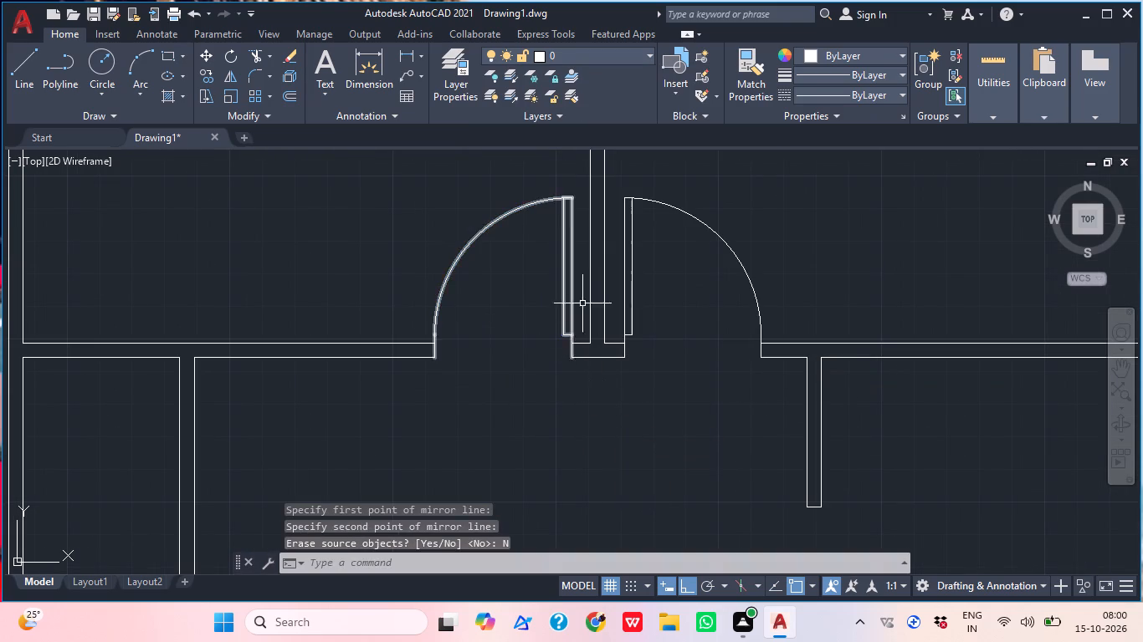
Examine the openings in the middle and lower rooms for doors still missing.
scroll(601, 274, down, 2)
middle_drag(634, 272, 597, 360)
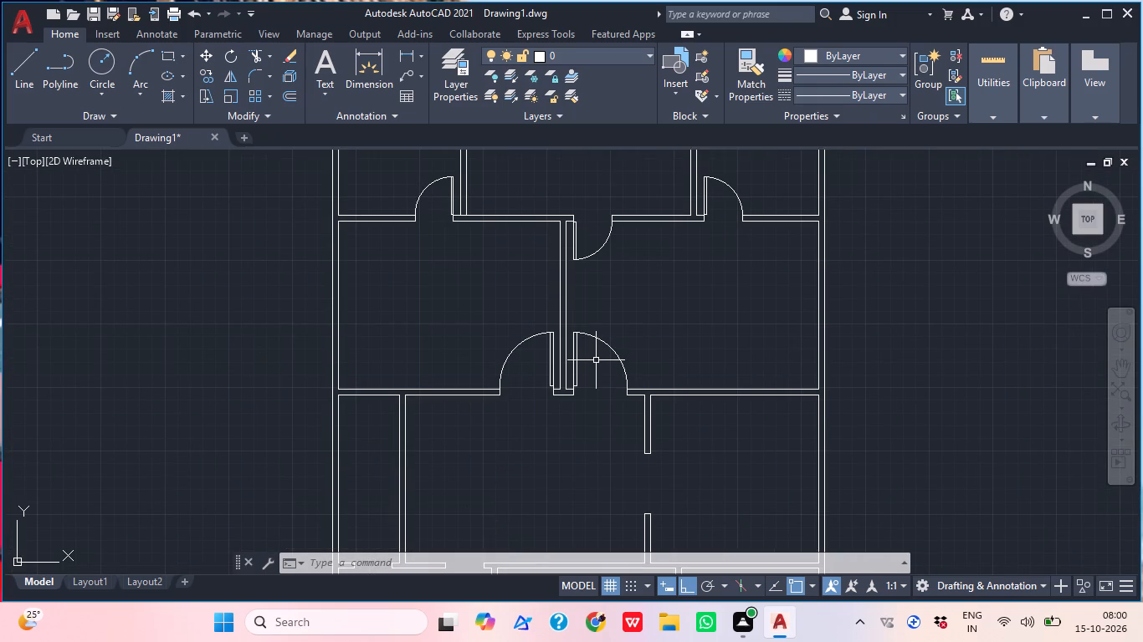
middle_drag(626, 433, 638, 387)
middle_drag(587, 391, 623, 347)
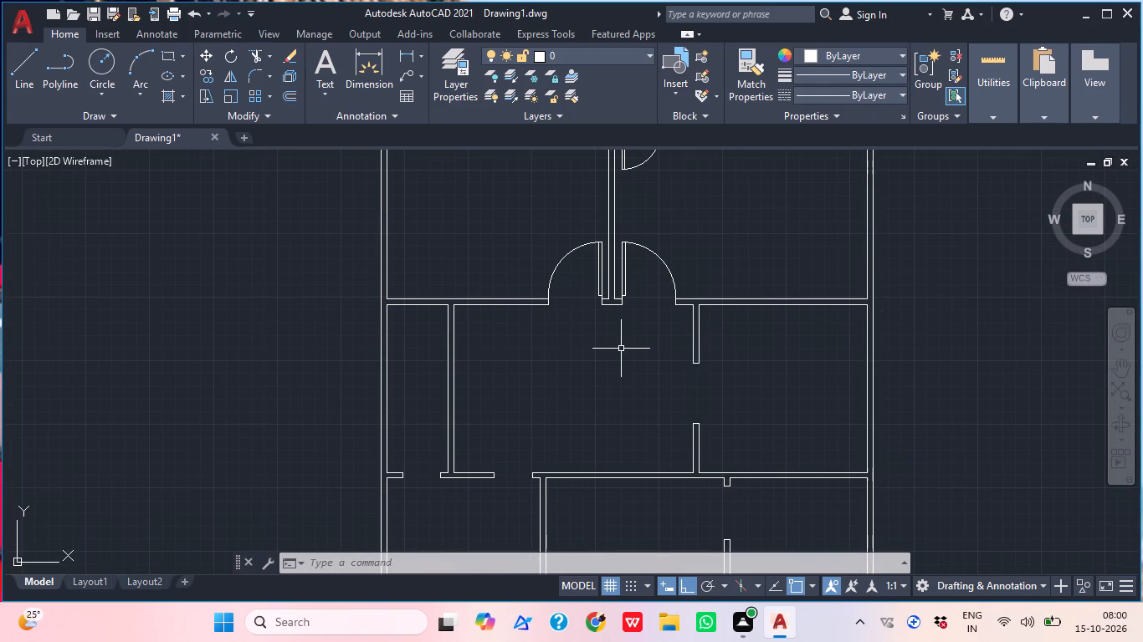
middle_drag(556, 369, 510, 299)
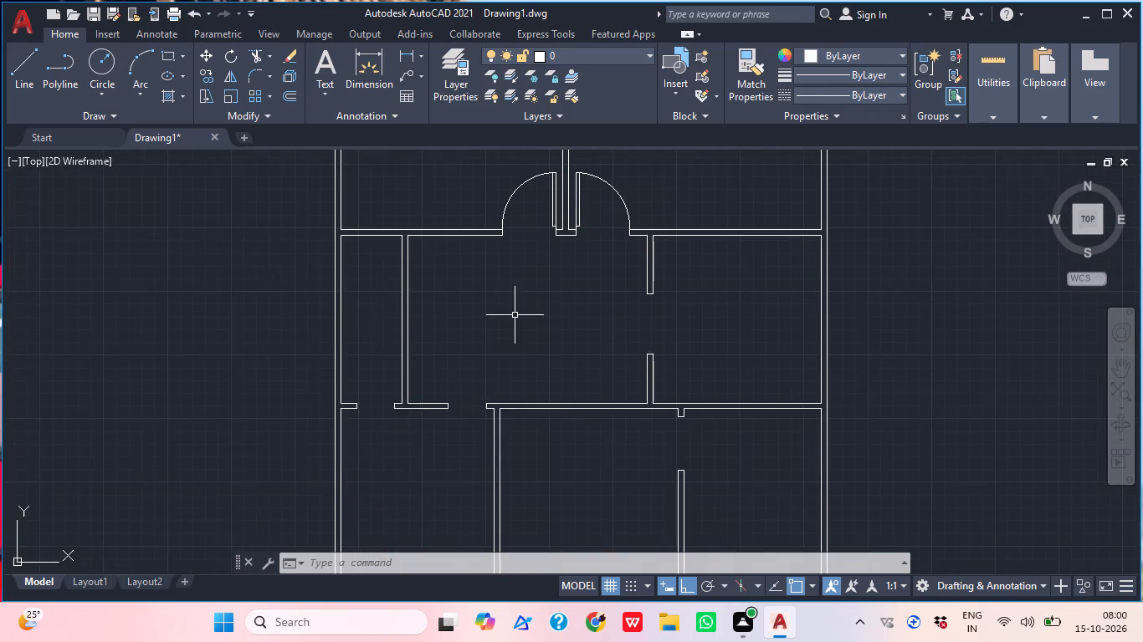
middle_drag(495, 371, 585, 289)
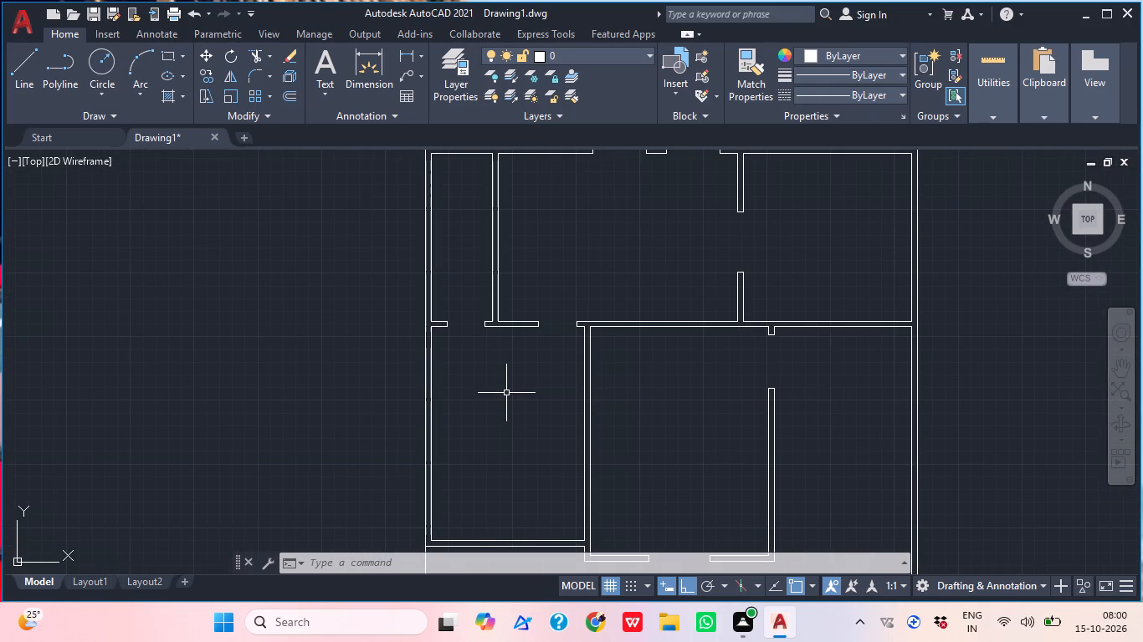
scroll(492, 390, down, 1)
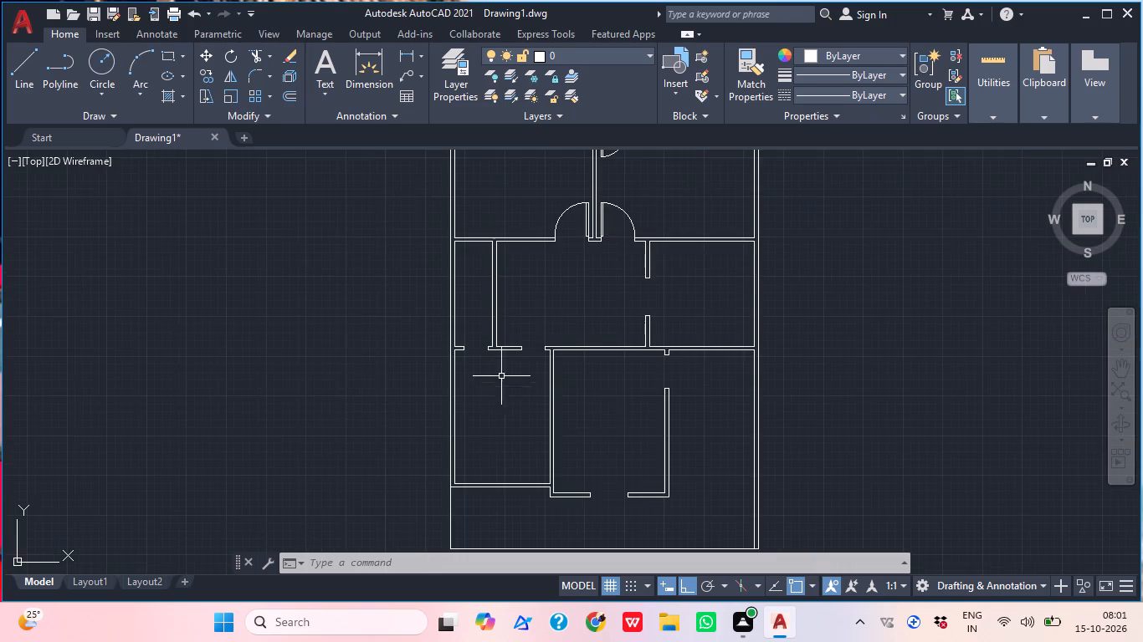
Copy the upper-left room's 2'-6" door from its hinge-side lower endpoint to the right jamb's lower corner in the narrow left room's bottom opening.
middle_drag(532, 339, 515, 541)
middle_drag(492, 494, 496, 481)
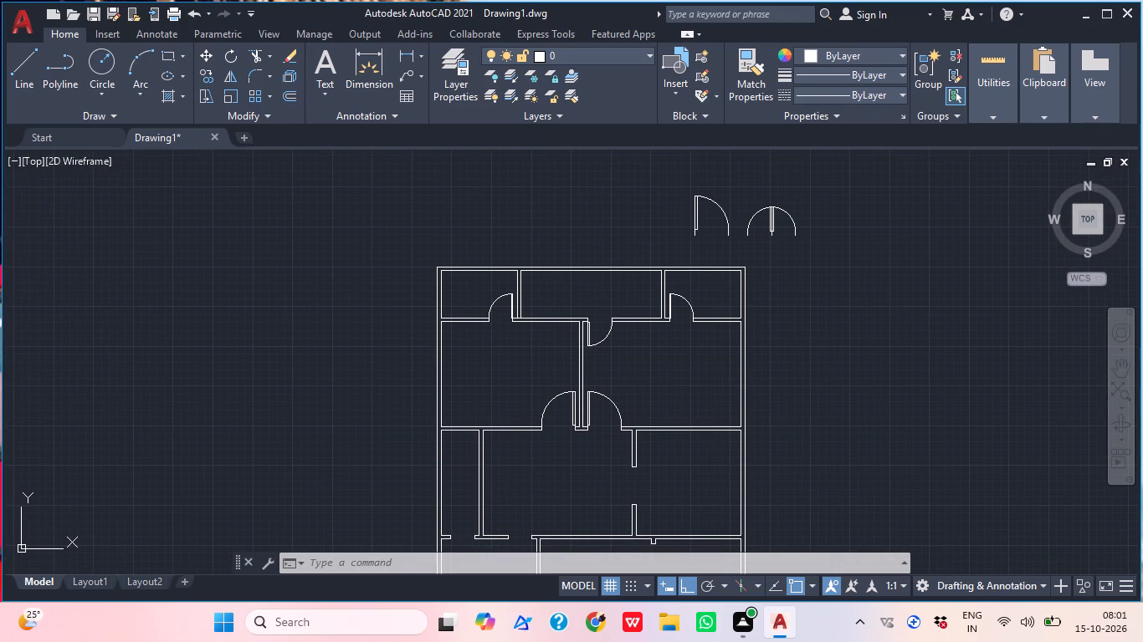
scroll(488, 311, up, 2)
click(498, 319)
click(473, 291)
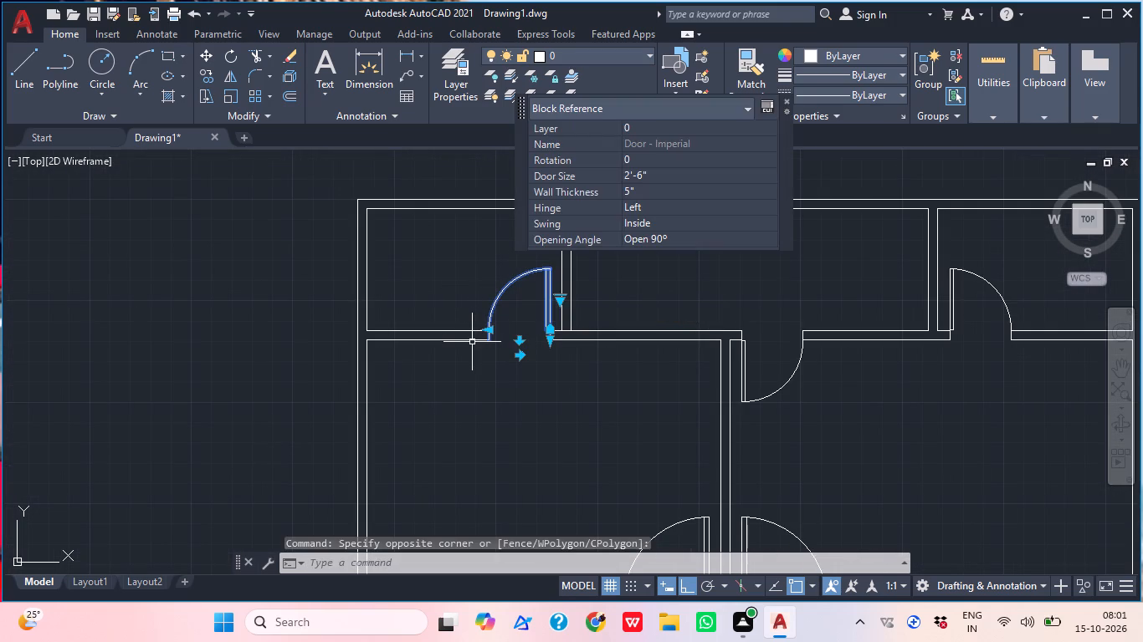
key(c)
text(OP)
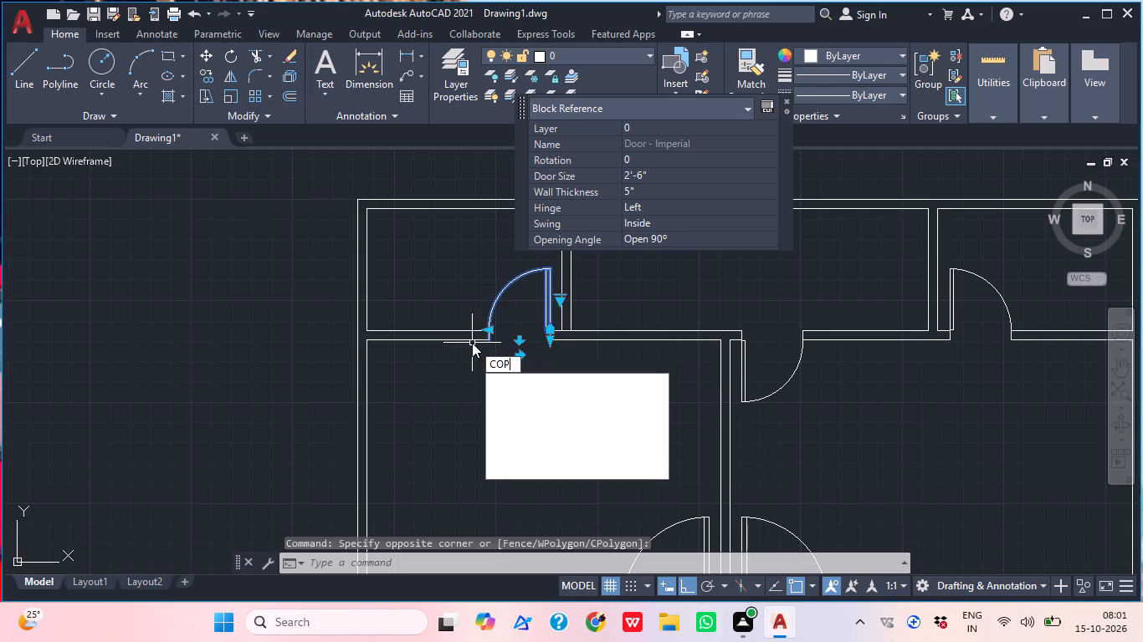
key(space)
scroll(551, 347, up, 2)
click(544, 334)
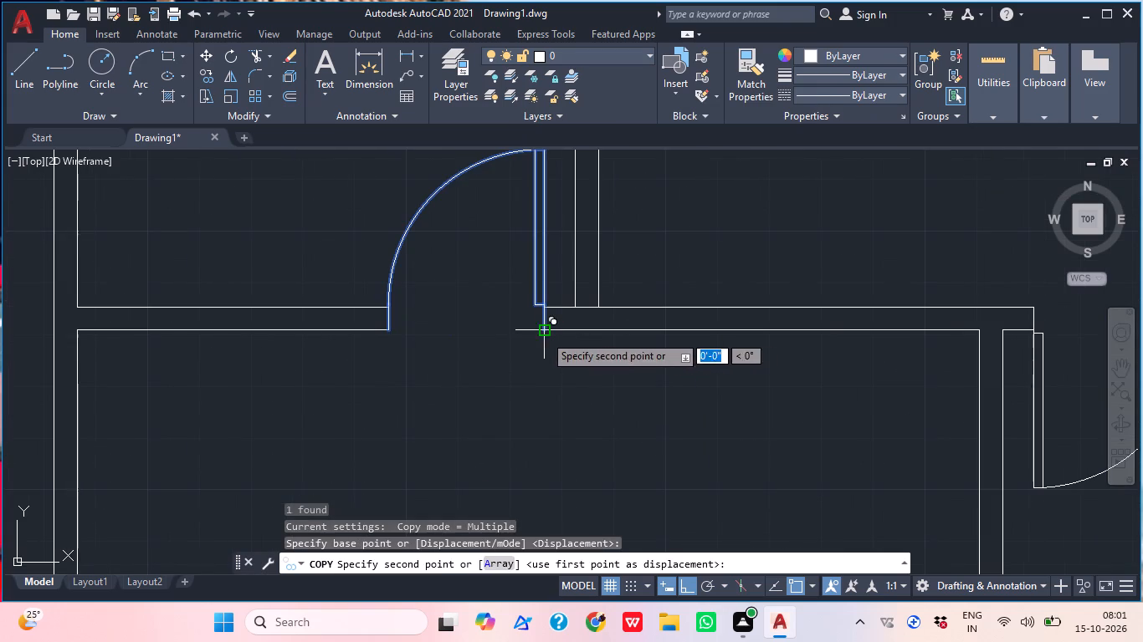
scroll(648, 278, down, 4)
middle_drag(599, 423, 608, 358)
scroll(582, 442, up, 2)
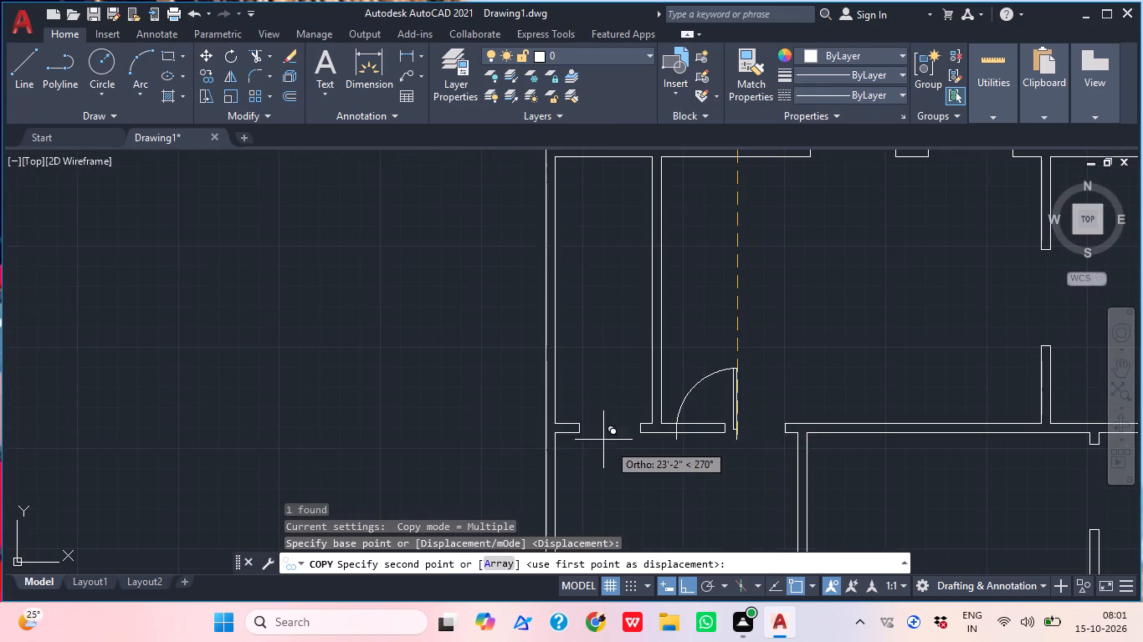
scroll(615, 445, up, 1)
click(655, 431)
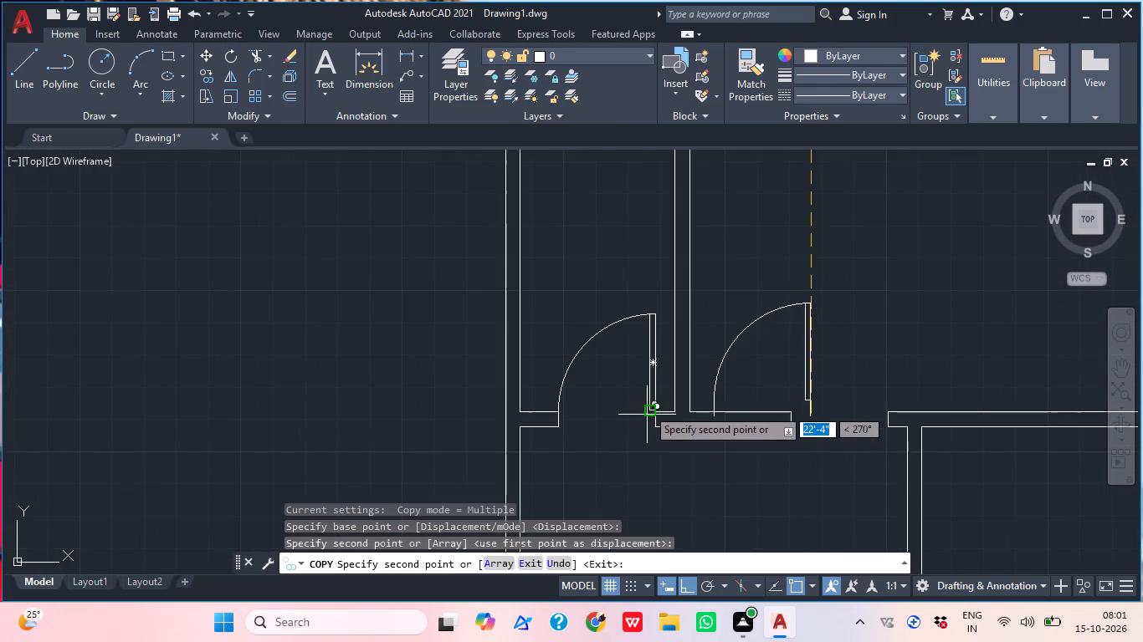
scroll(689, 381, down, 1)
key(Escape)
Load the ACAD_ISO02W100 (ISO dash) linetype from acadiso.lin into the drawing.
scroll(694, 417, down, 1)
middle_drag(710, 435, 587, 487)
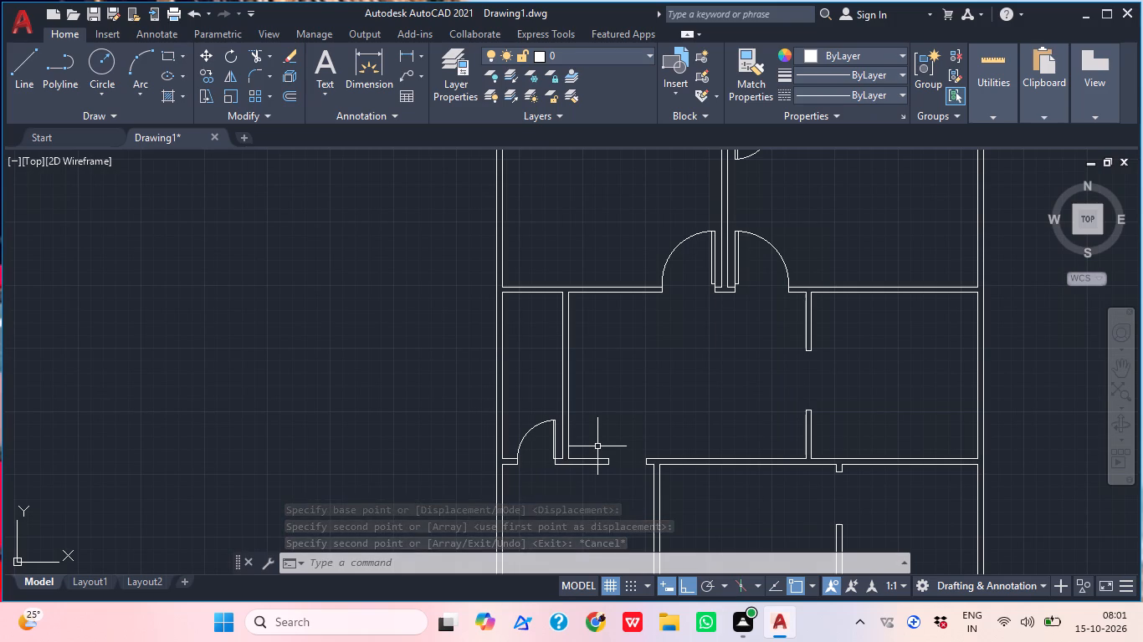
click(867, 89)
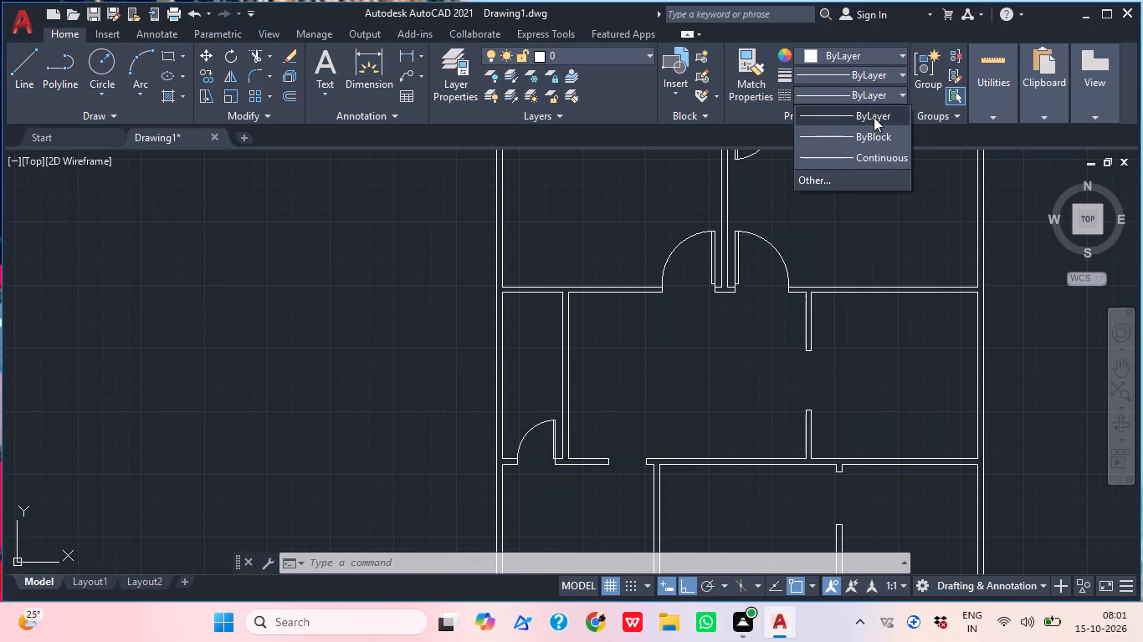
click(848, 176)
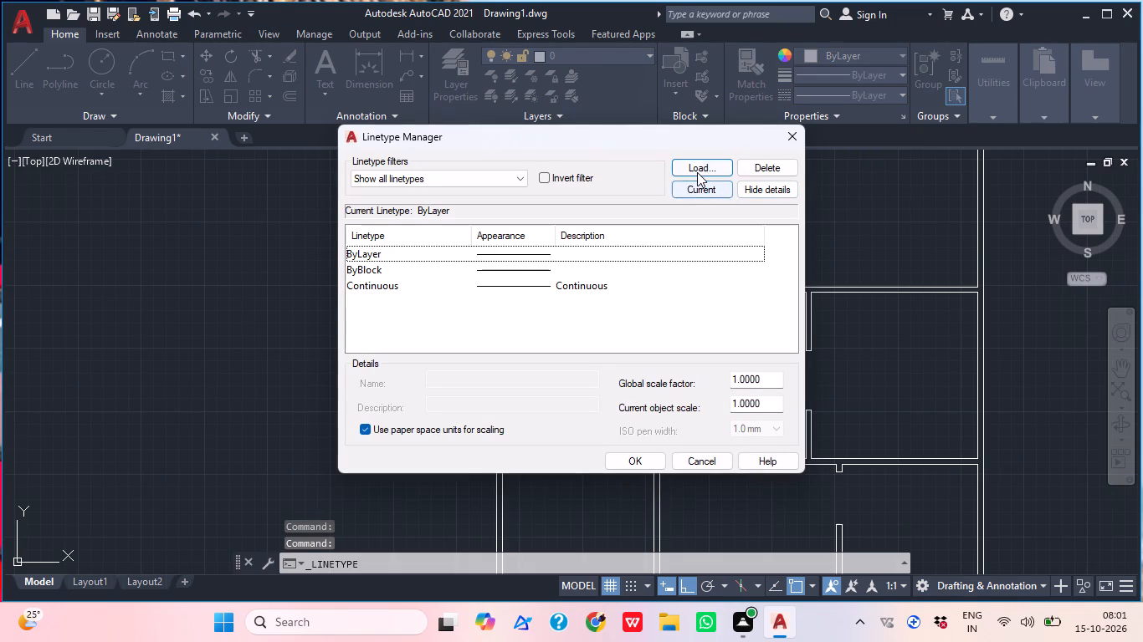
click(698, 172)
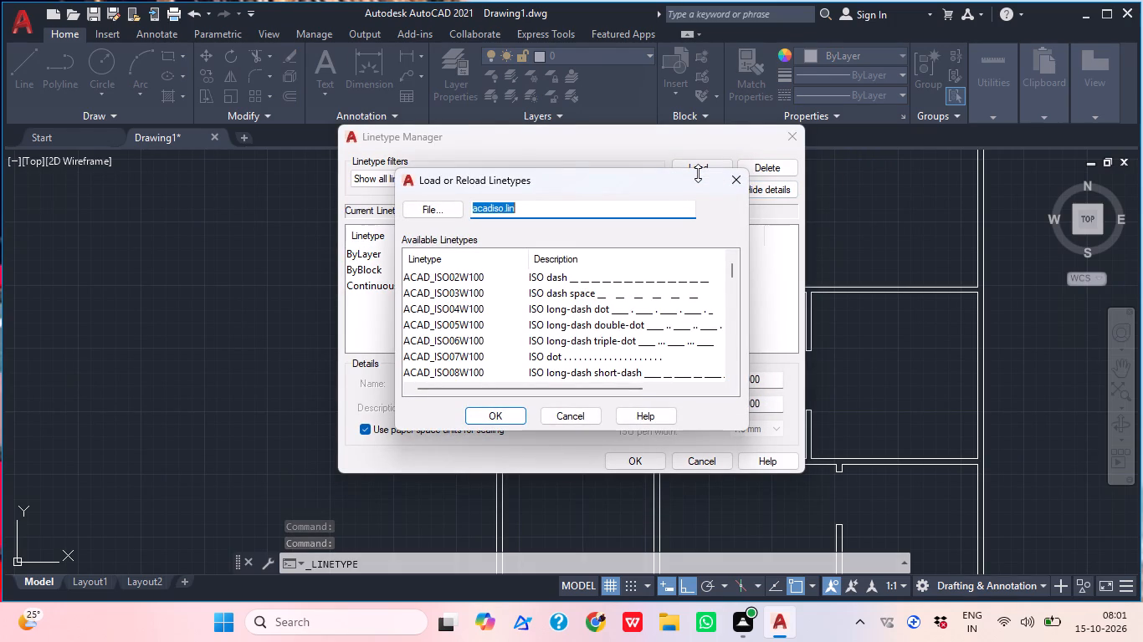
click(613, 283)
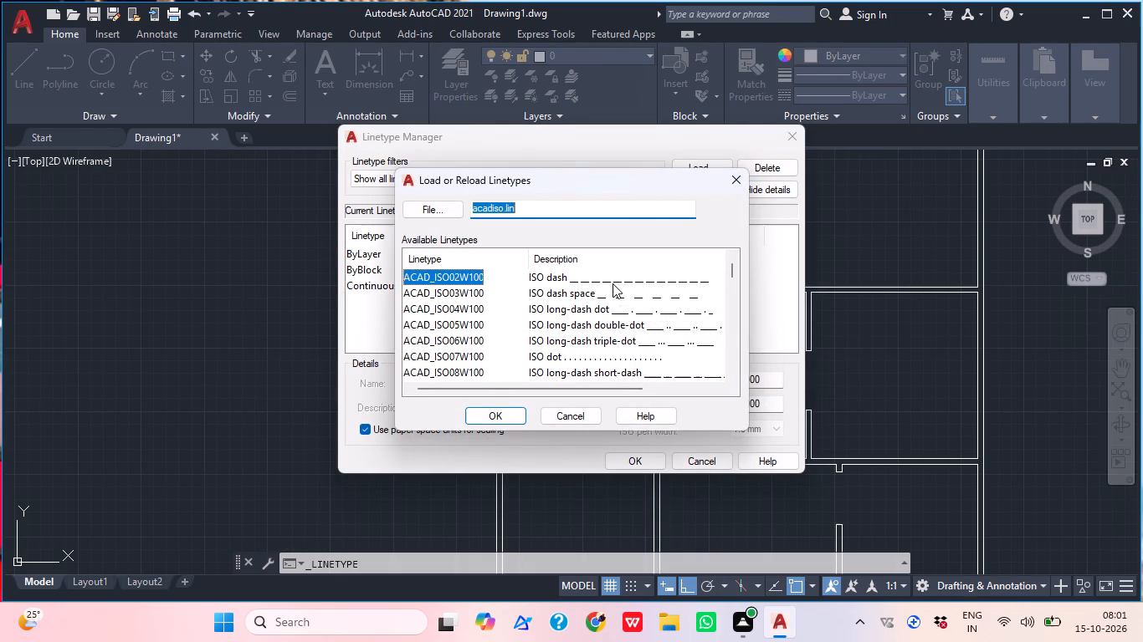
click(489, 410)
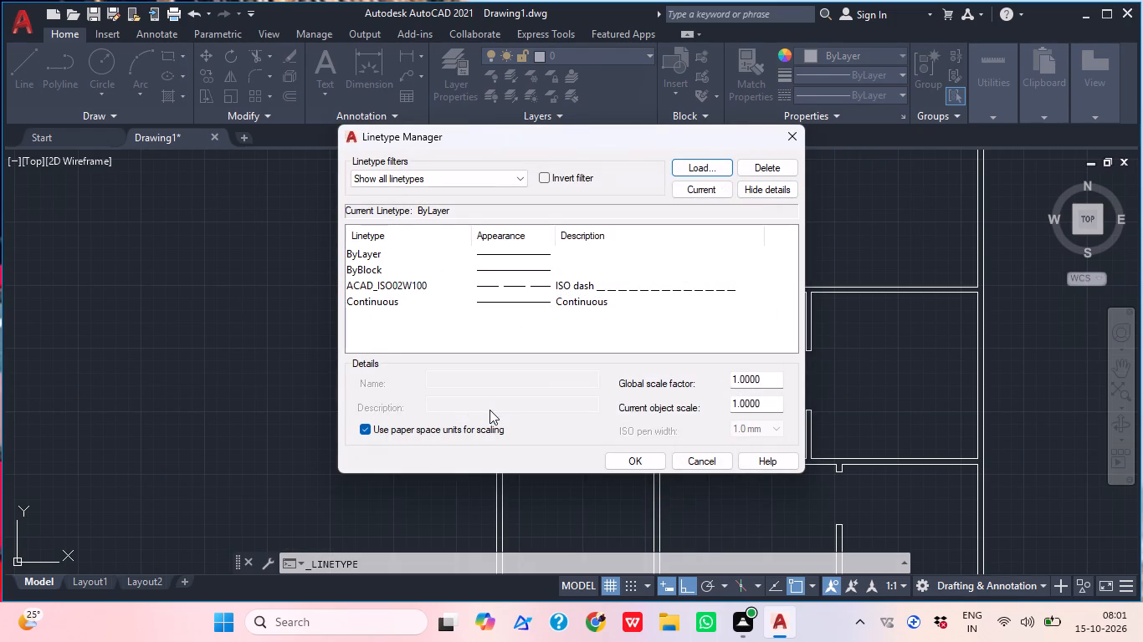
Close the linetype manager with ACAD_ISO02W100 selected and make ACAD_ISO02W100 the current linetype.
click(513, 288)
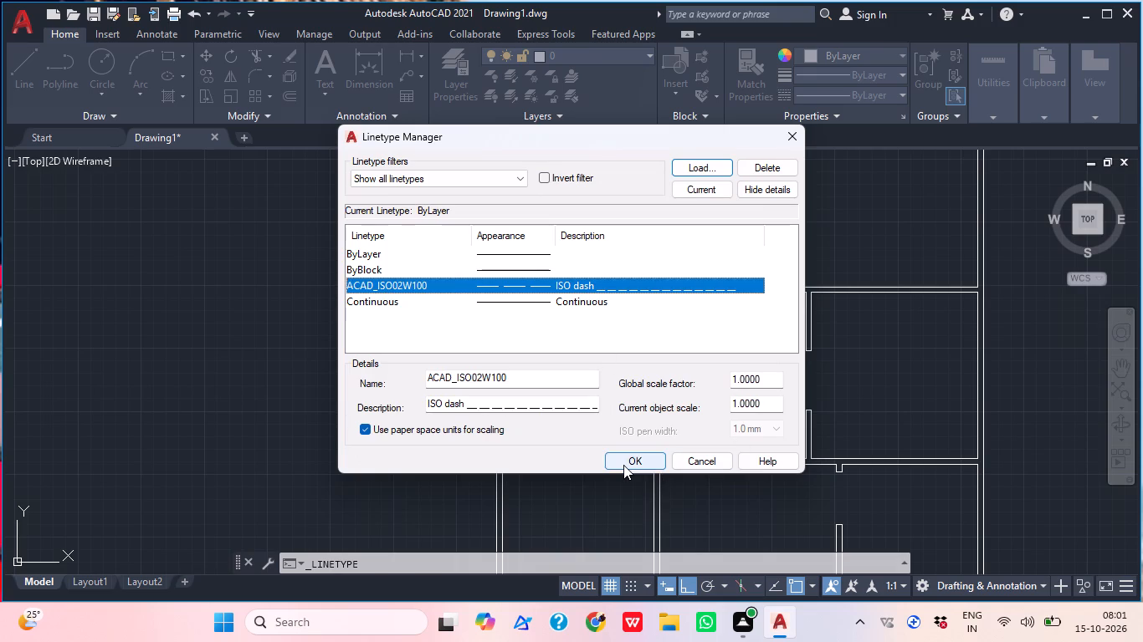
click(623, 465)
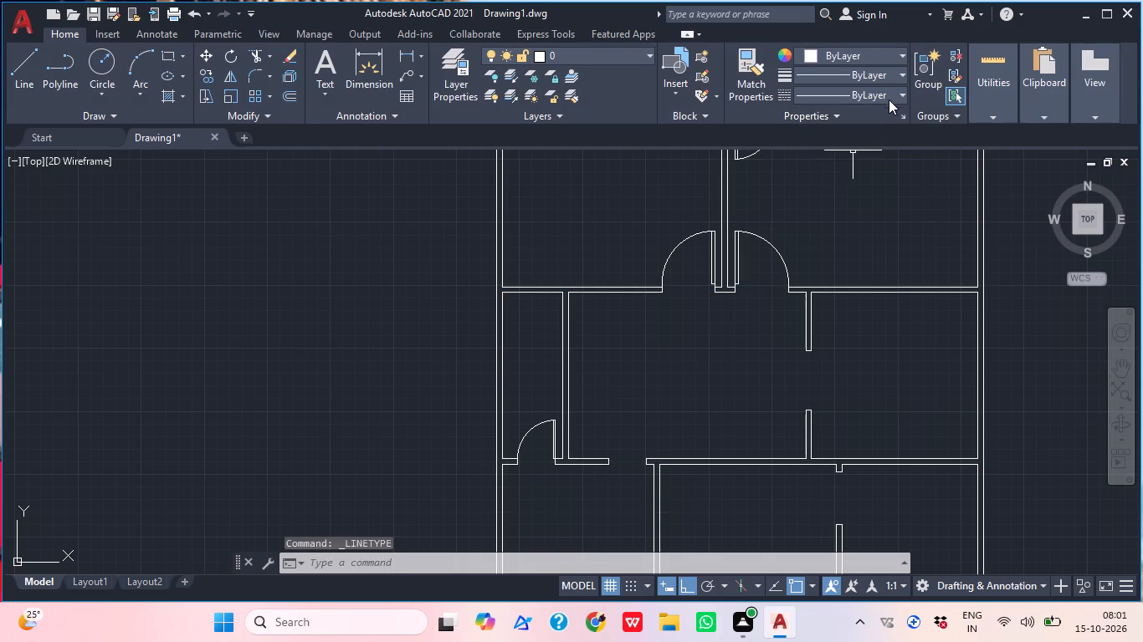
click(890, 94)
click(853, 152)
Draw a dashed vertical line about 4' long across the middle-right room's wall opening, joining the left corners of the two wall ends.
click(16, 69)
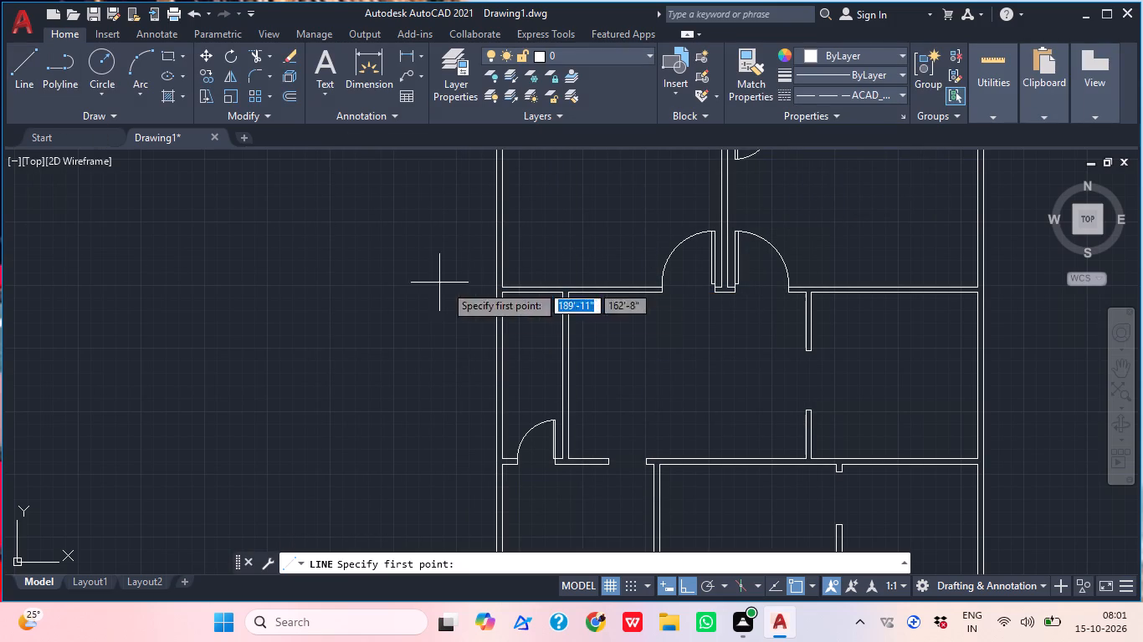
scroll(757, 362, up, 1)
middle_drag(767, 378, 502, 204)
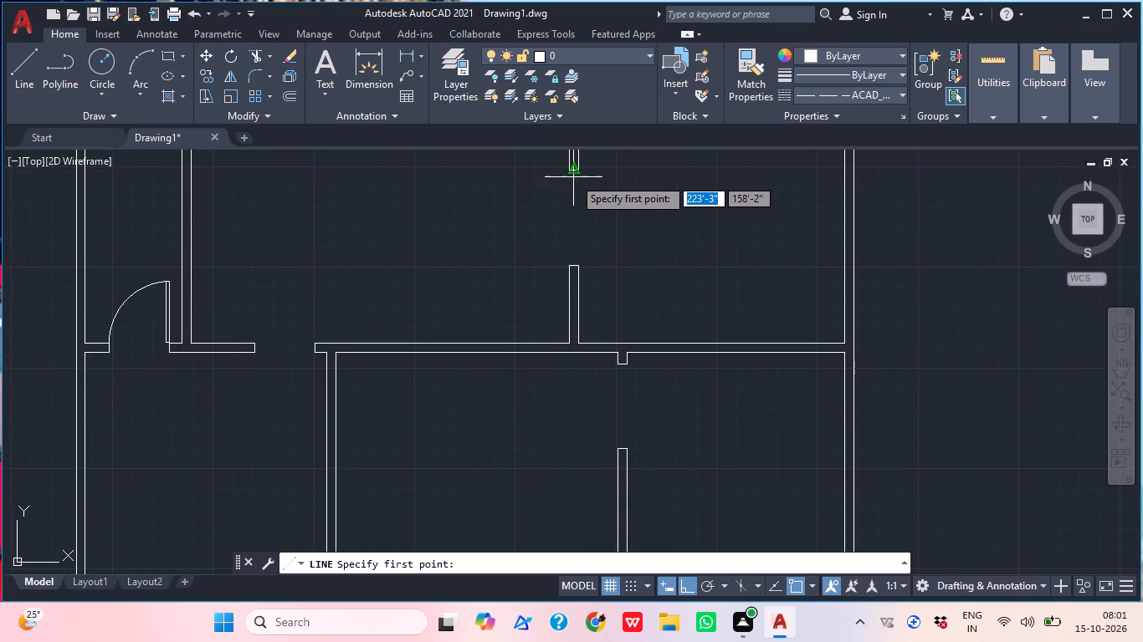
scroll(560, 172, up, 3)
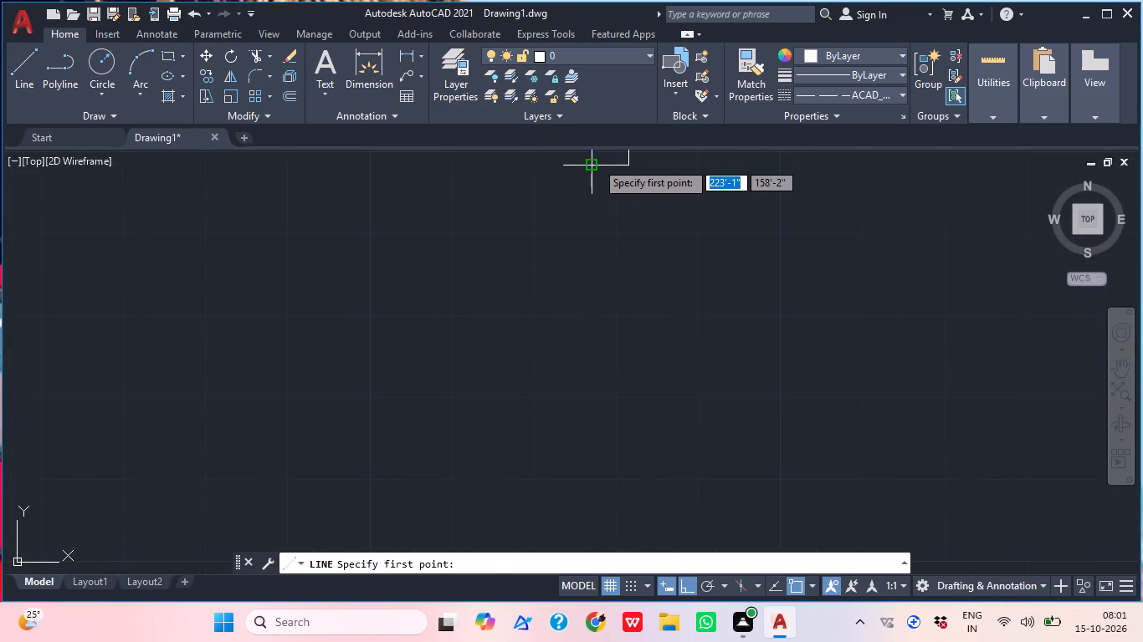
click(596, 166)
scroll(596, 166, down, 3)
scroll(595, 265, up, 2)
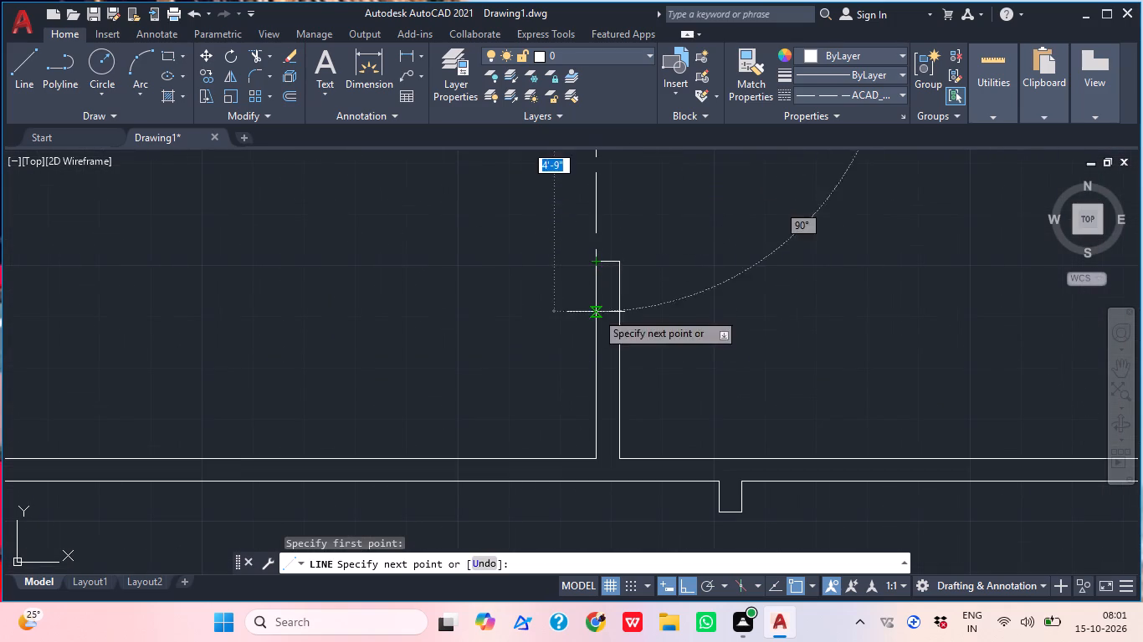
click(597, 260)
scroll(615, 243, down, 2)
middle_drag(649, 256, 657, 271)
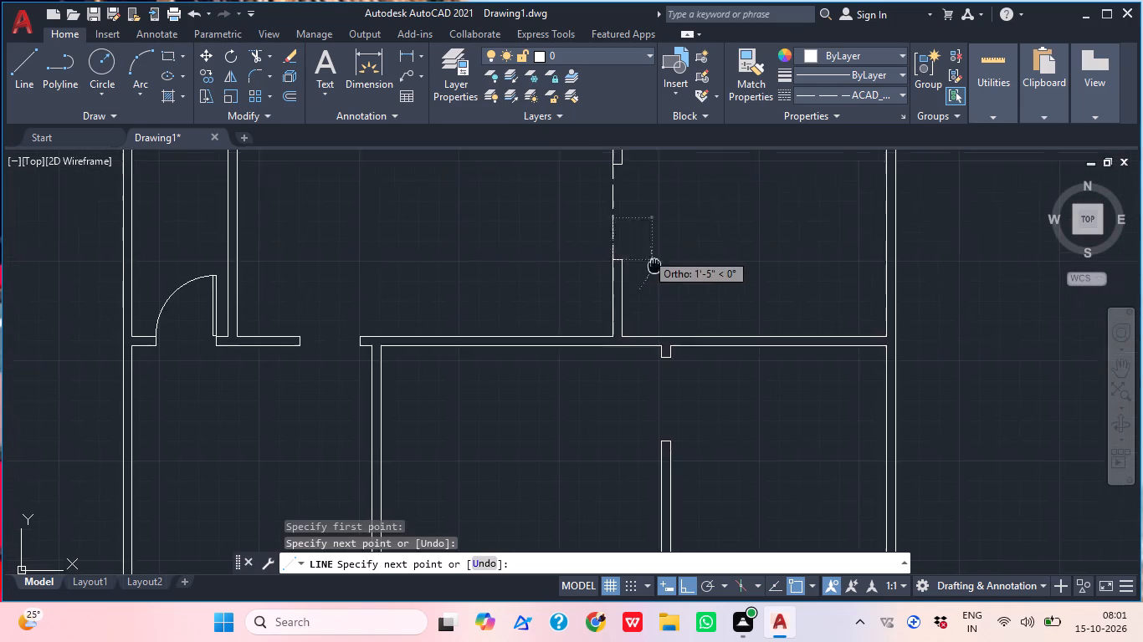
middle_drag(657, 271, 682, 383)
key(Escape)
Draw a second dashed vertical line about 4' long joining the right corners of the wall ends at the same opening.
text(L)
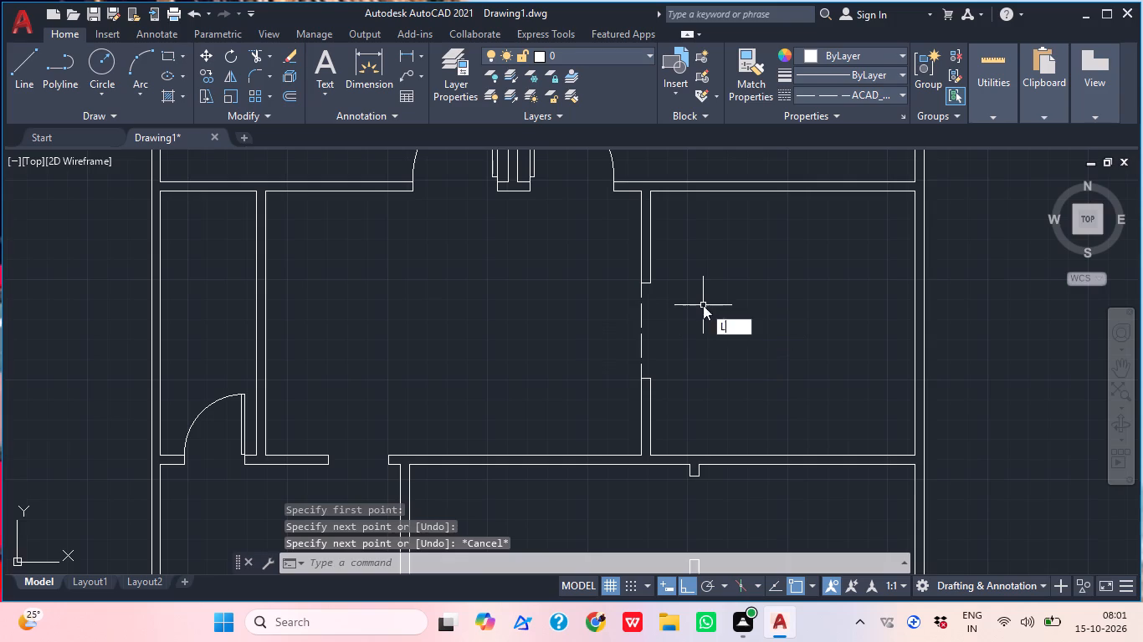
key(space)
scroll(659, 293, up, 2)
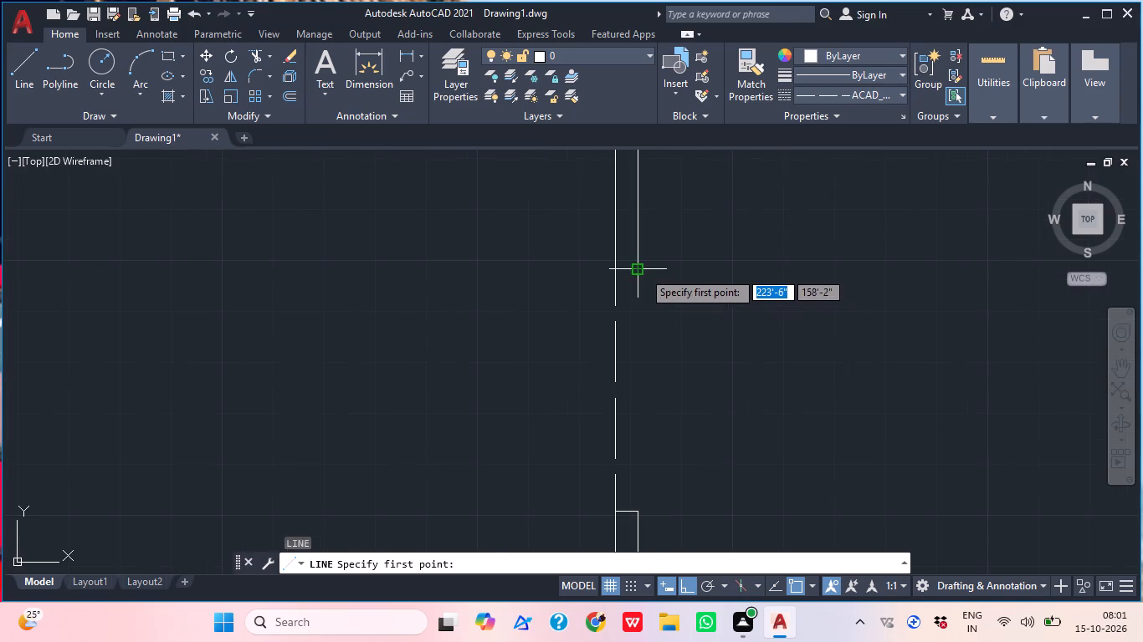
click(643, 271)
scroll(648, 276, down, 1)
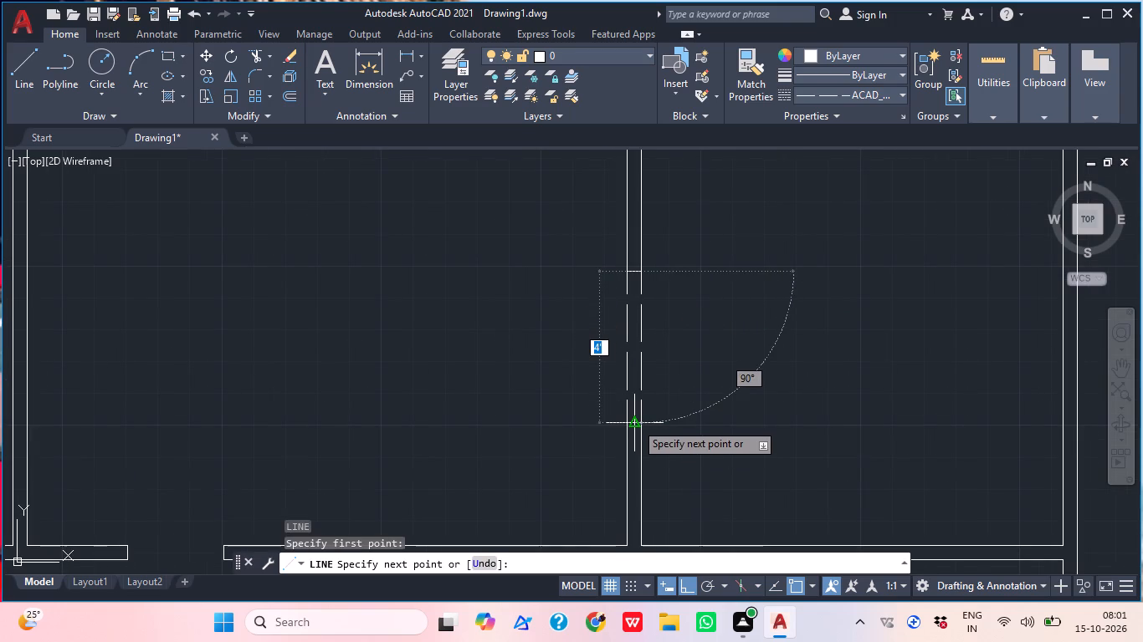
click(644, 421)
key(Escape)
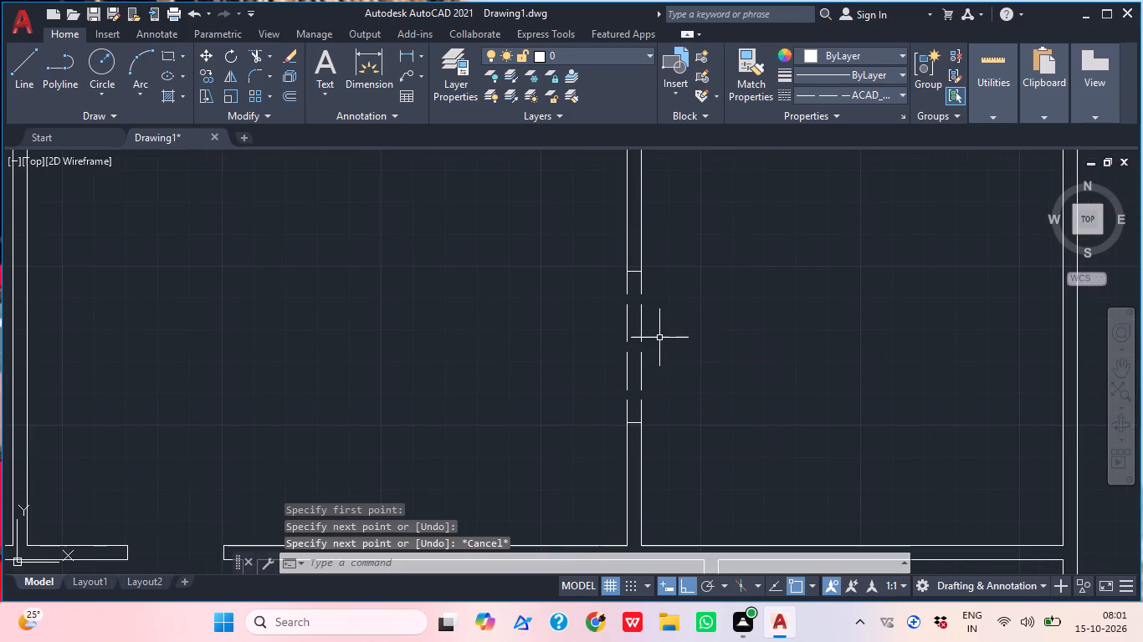
Set the current linetype to Continuous.
scroll(683, 315, down, 2)
middle_drag(716, 322, 728, 368)
scroll(718, 360, down, 1)
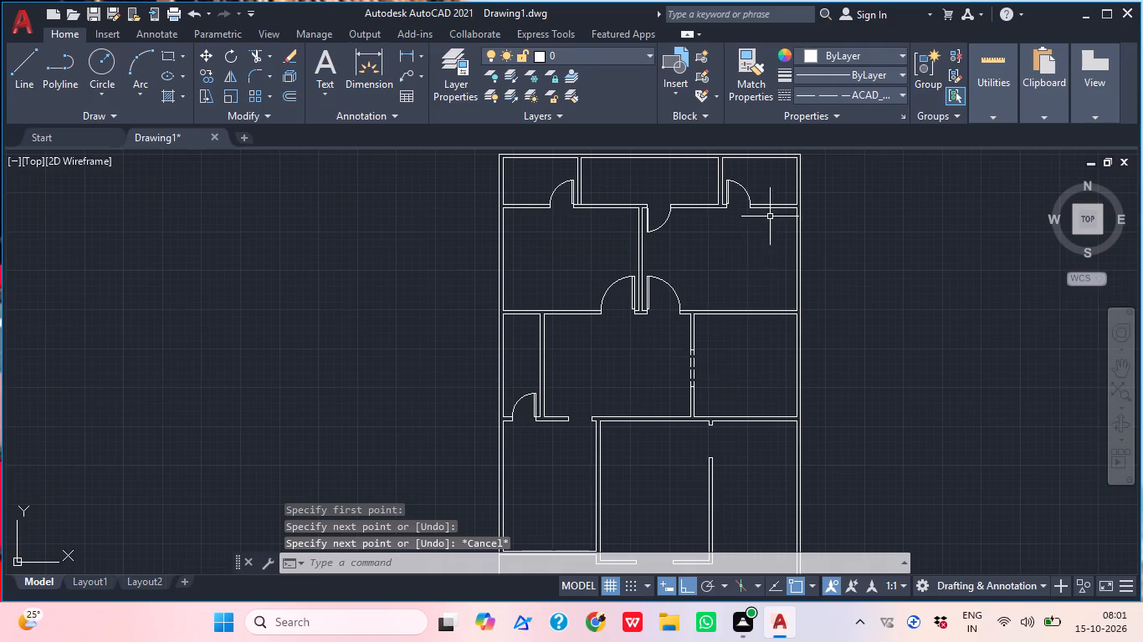
click(885, 93)
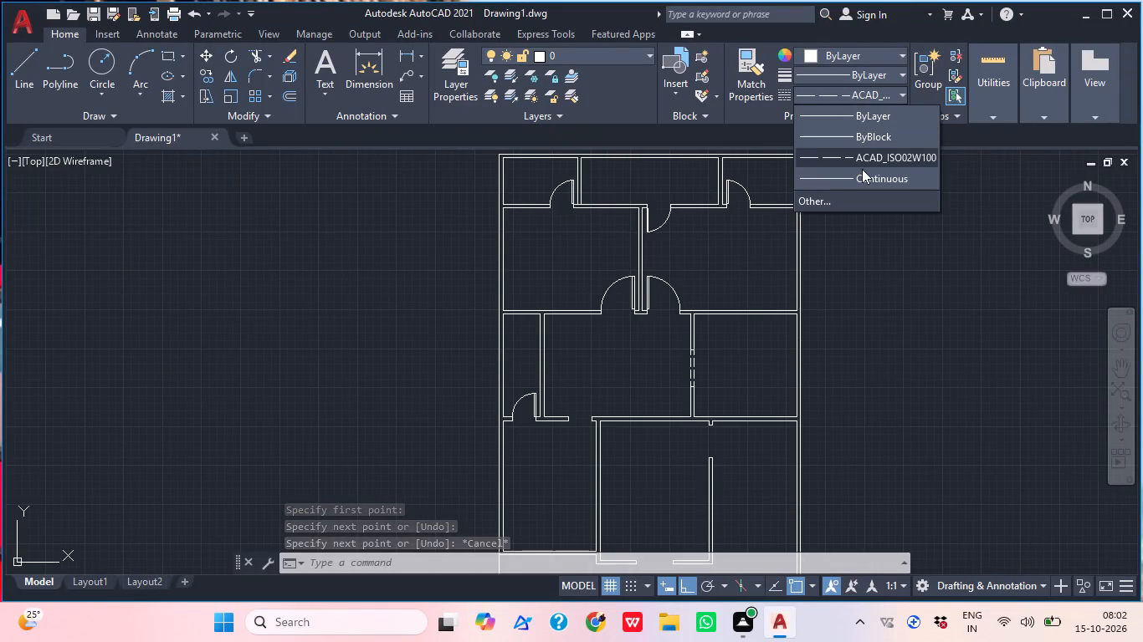
click(859, 179)
Examine the floor plan from the lower rooms and front area up to the top row of rooms.
middle_drag(793, 304, 929, 270)
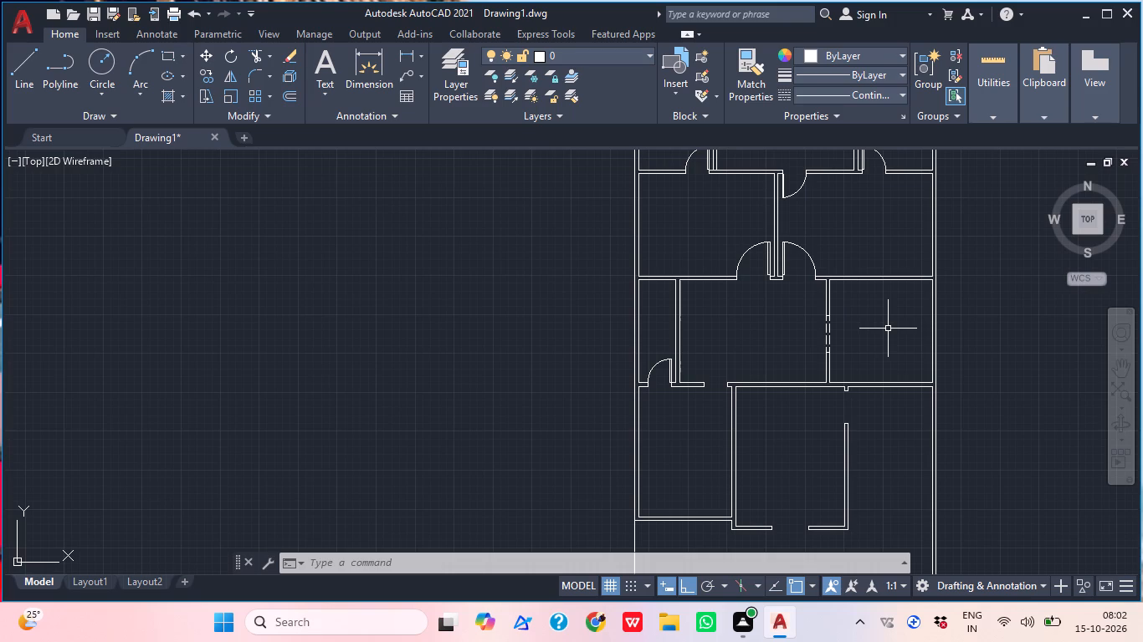
middle_drag(840, 373, 807, 365)
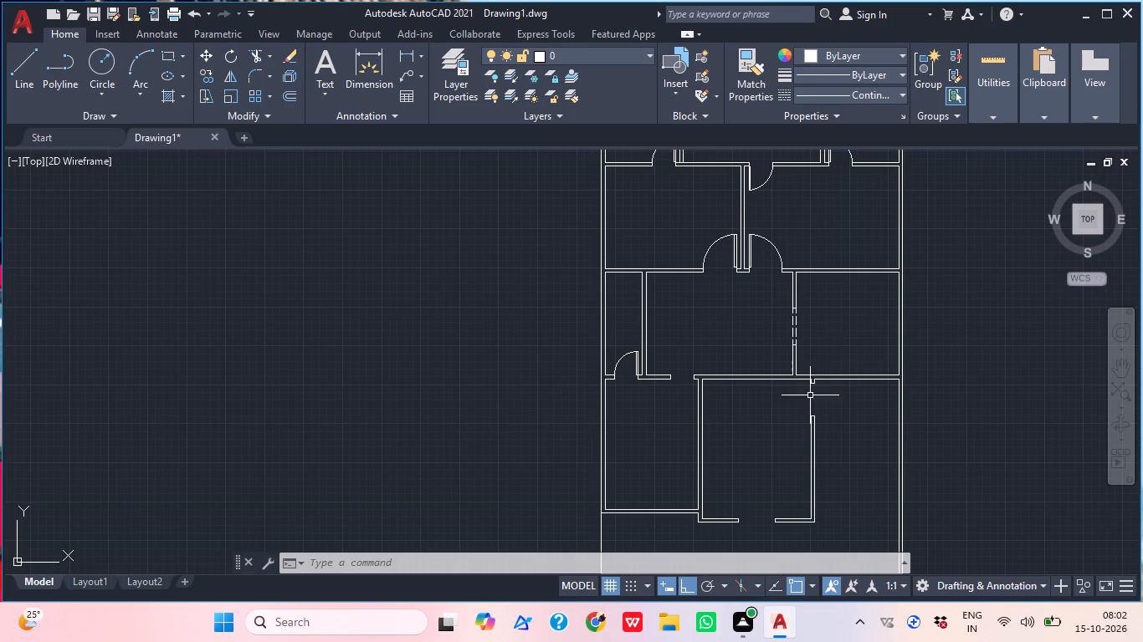
middle_drag(789, 410, 766, 363)
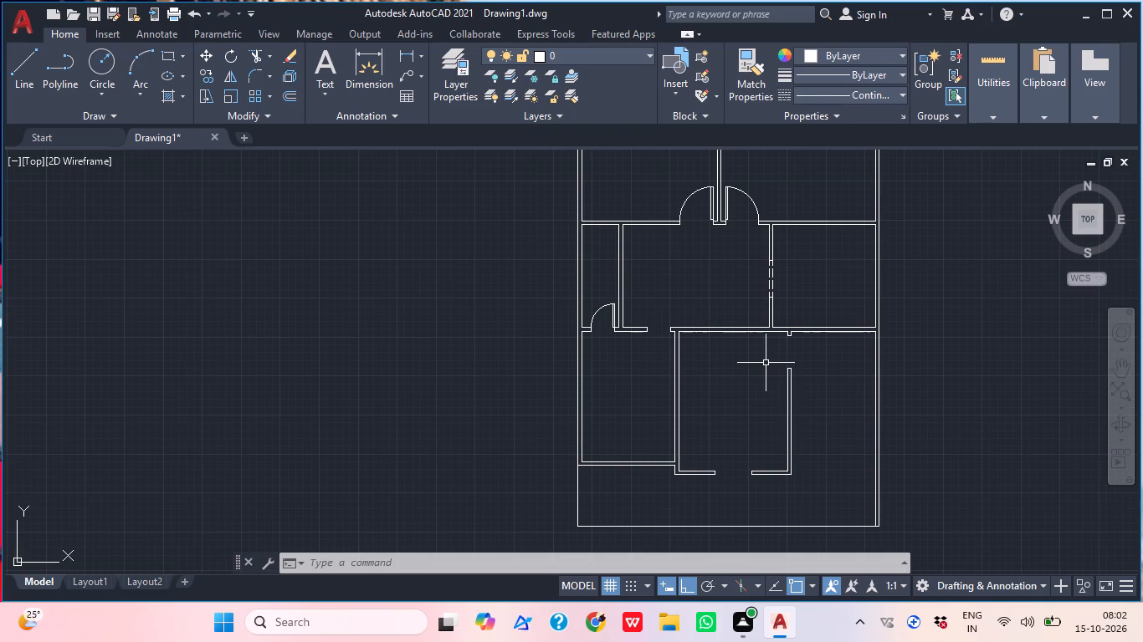
middle_drag(715, 397, 699, 377)
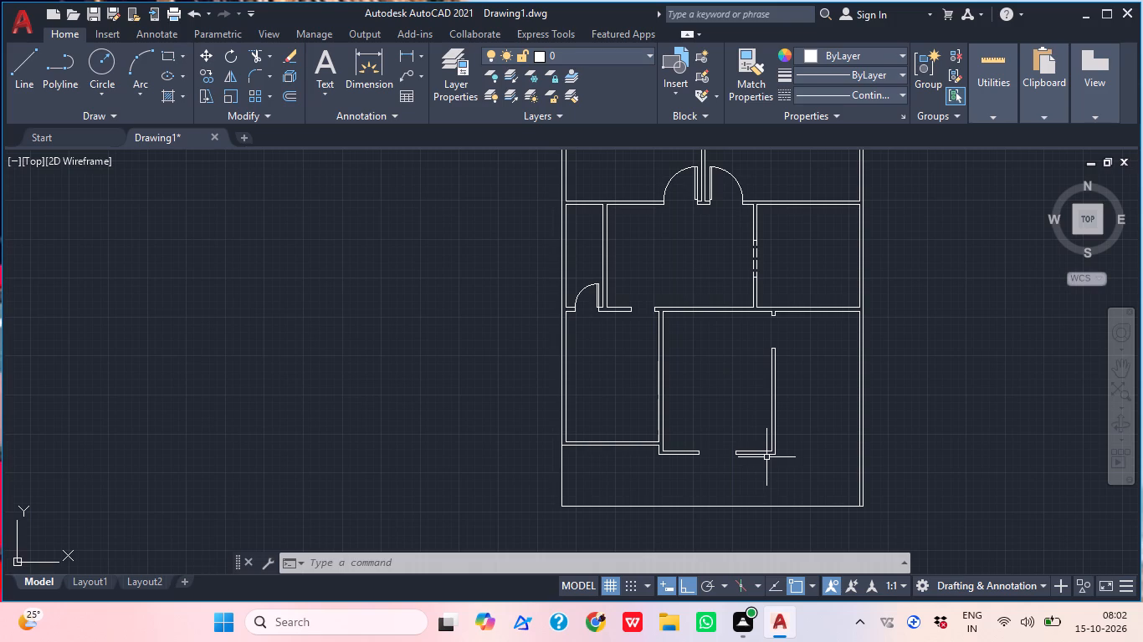
middle_drag(721, 427, 704, 326)
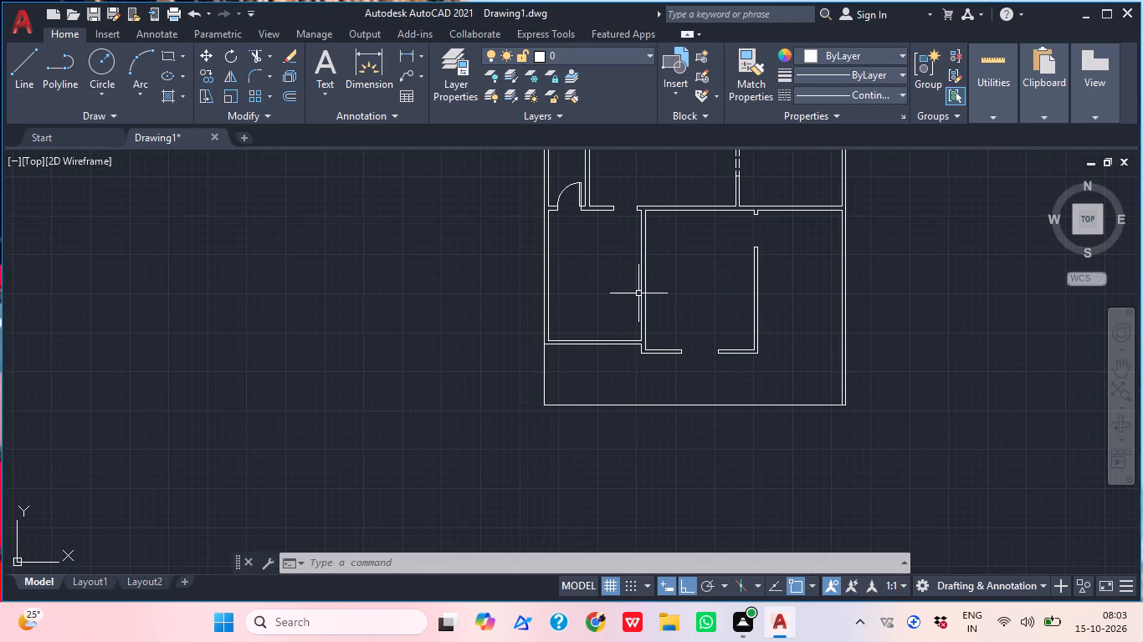
middle_drag(679, 231, 684, 363)
middle_drag(679, 290, 571, 453)
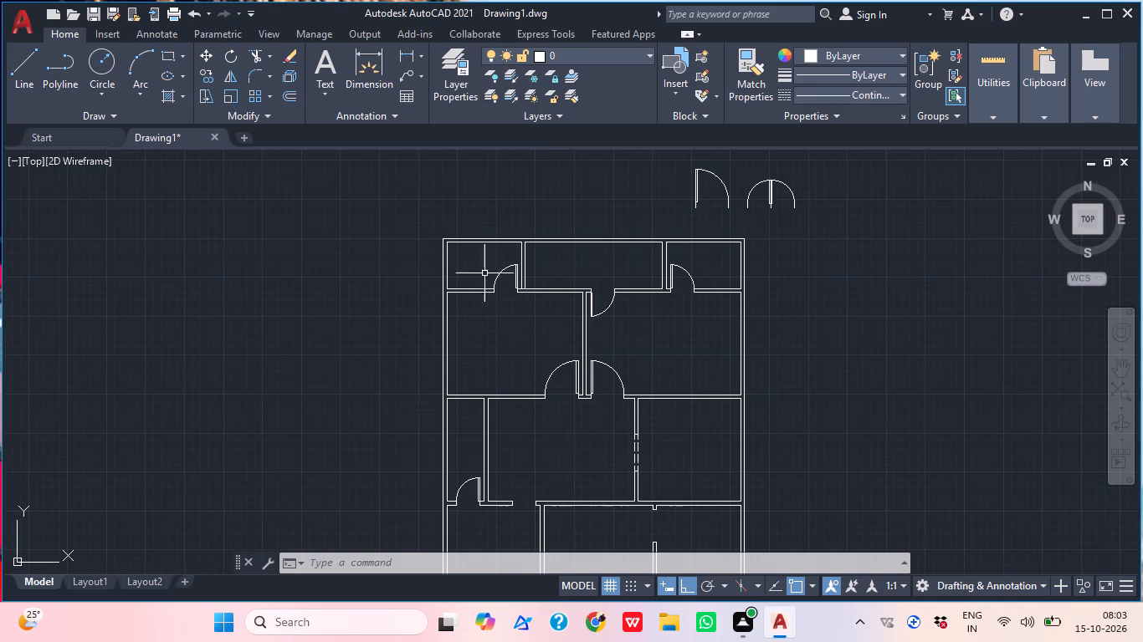
Insert the recent block "Toilet - top" outside the plan, just beyond the upper part of the left exterior wall.
scroll(478, 268, up, 1)
middle_drag(454, 262, 486, 273)
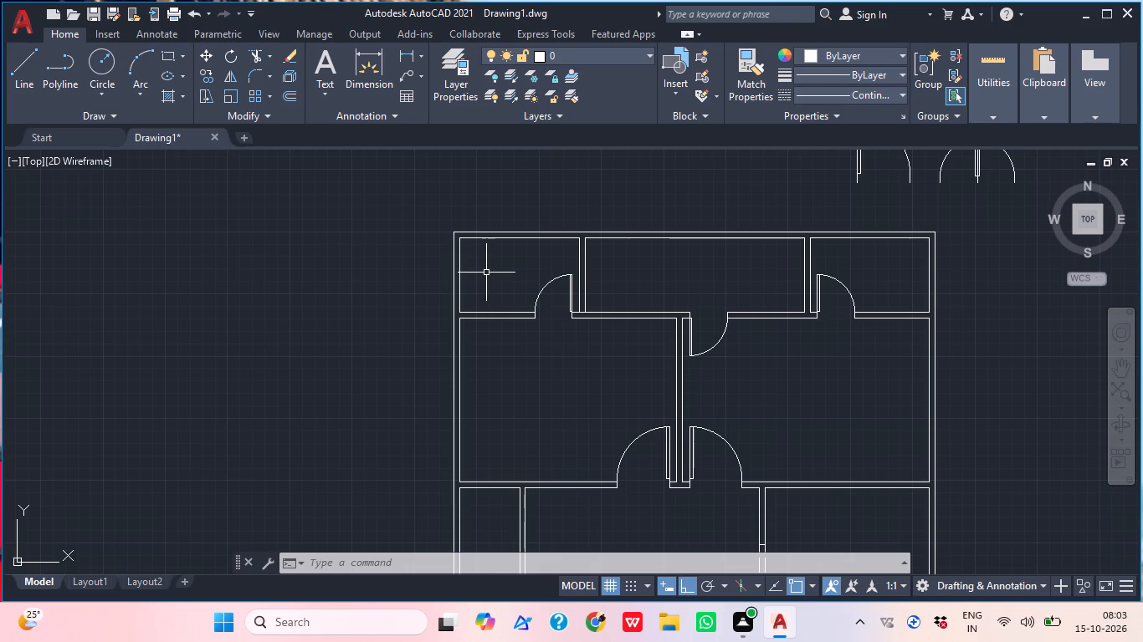
key(i)
key(space)
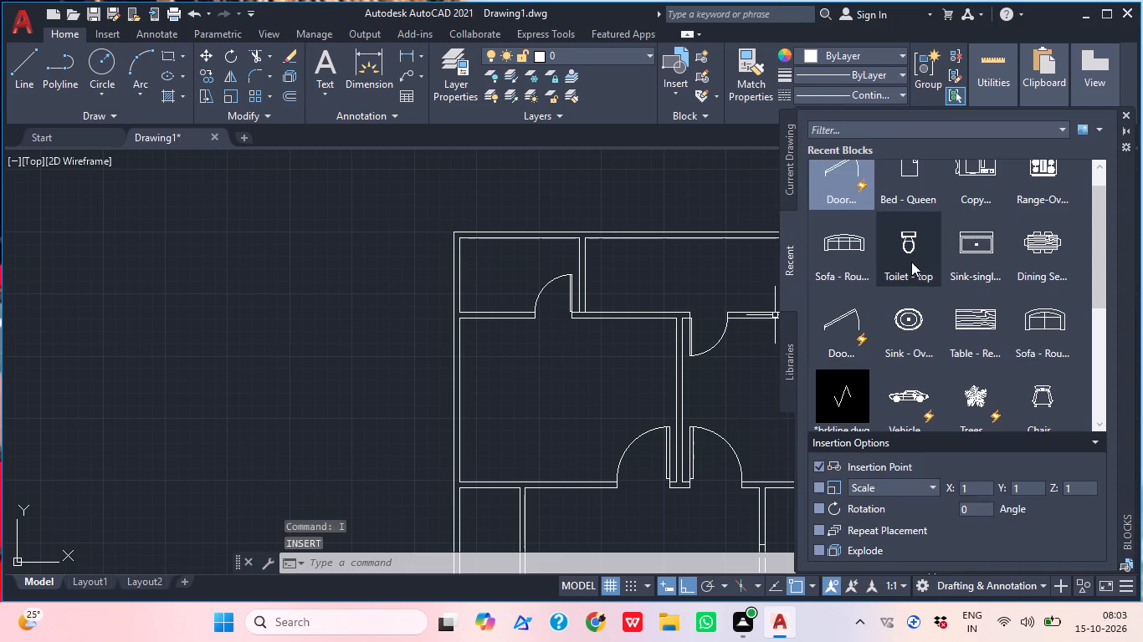
drag(909, 261, 402, 309)
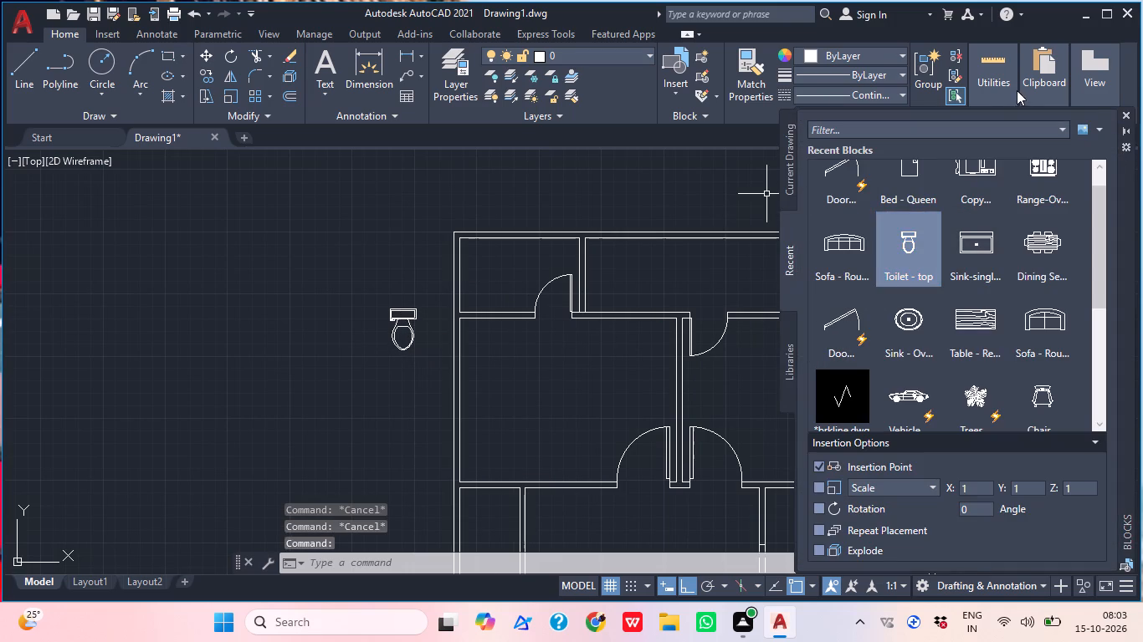
click(1127, 111)
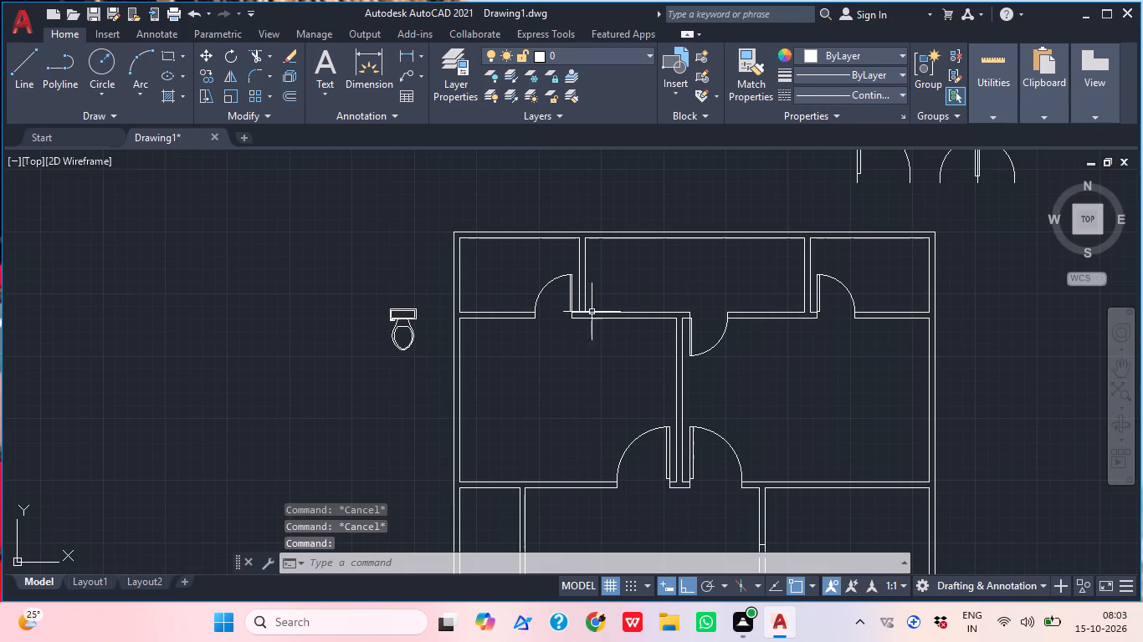
Rotate the toilet block 90° counterclockwise about the midpoint of its tank's back edge so the bowl points right.
scroll(346, 341, up, 2)
drag(559, 278, 541, 283)
click(403, 284)
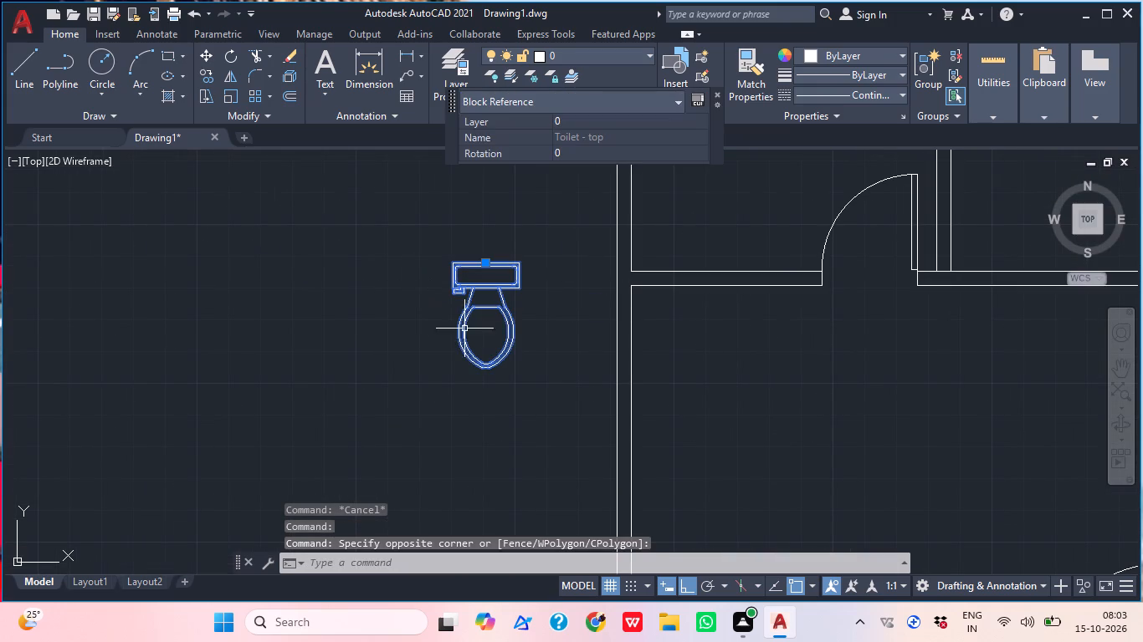
text(RO)
key(space)
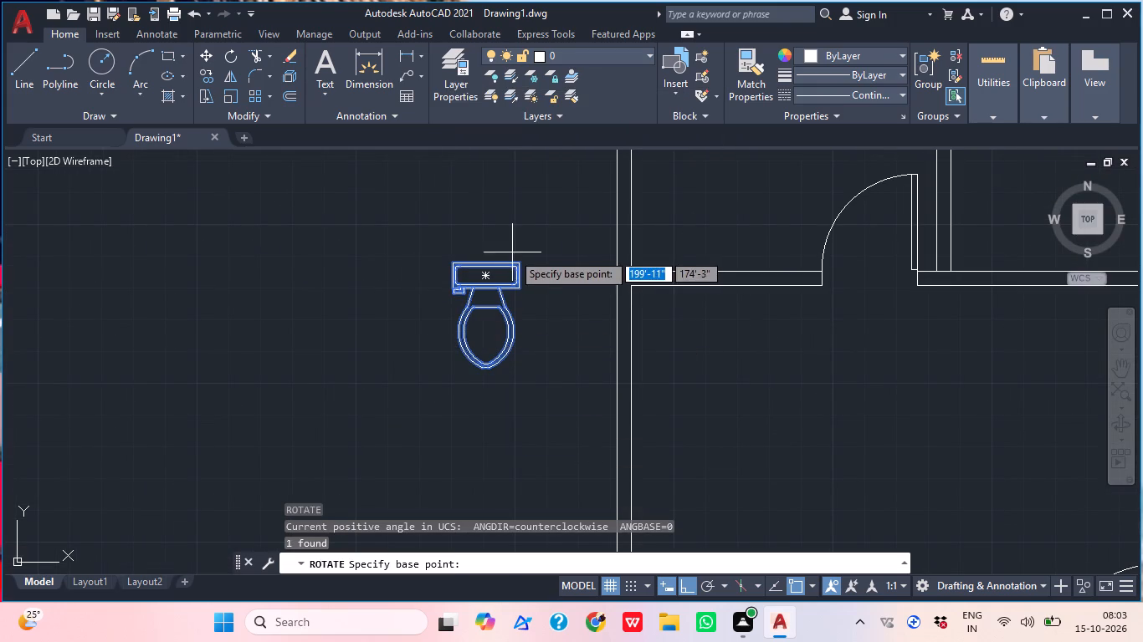
click(488, 258)
click(482, 169)
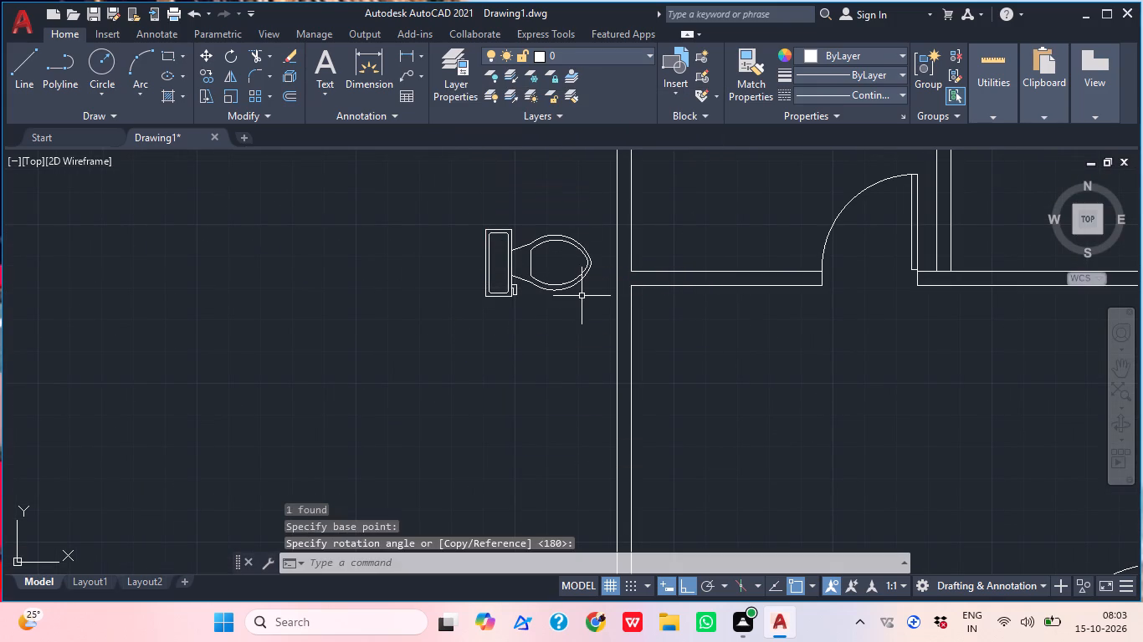
Move the toilet by its tank's back midpoint onto the left wall's inner face in the upper-left room, with Ortho off.
middle_drag(582, 296, 581, 344)
click(525, 348)
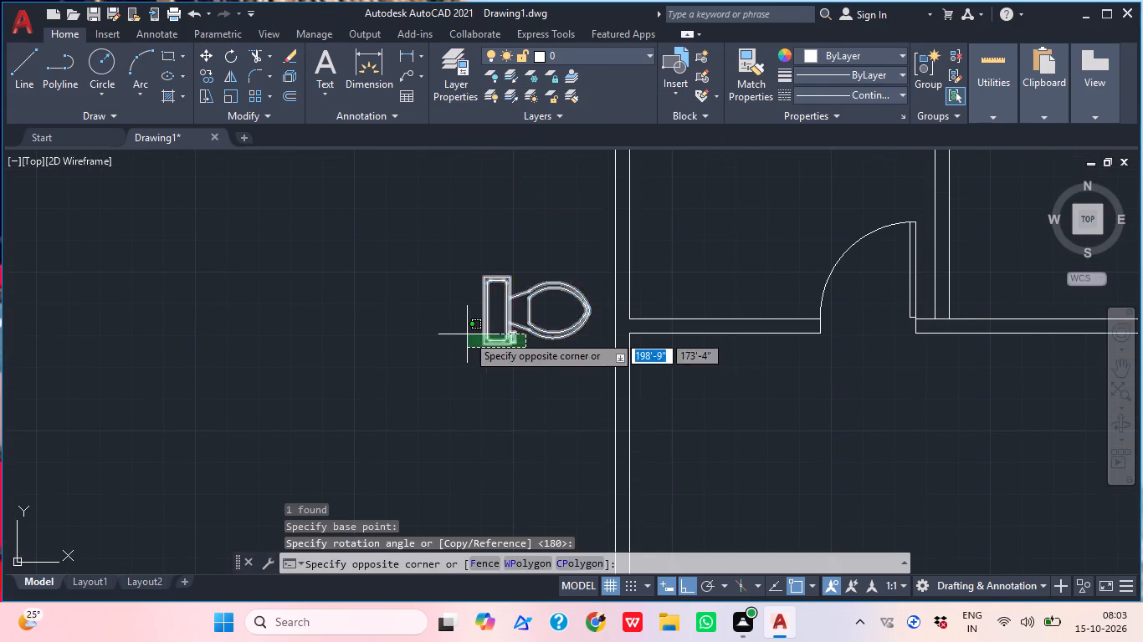
click(467, 334)
text(M)
key(space)
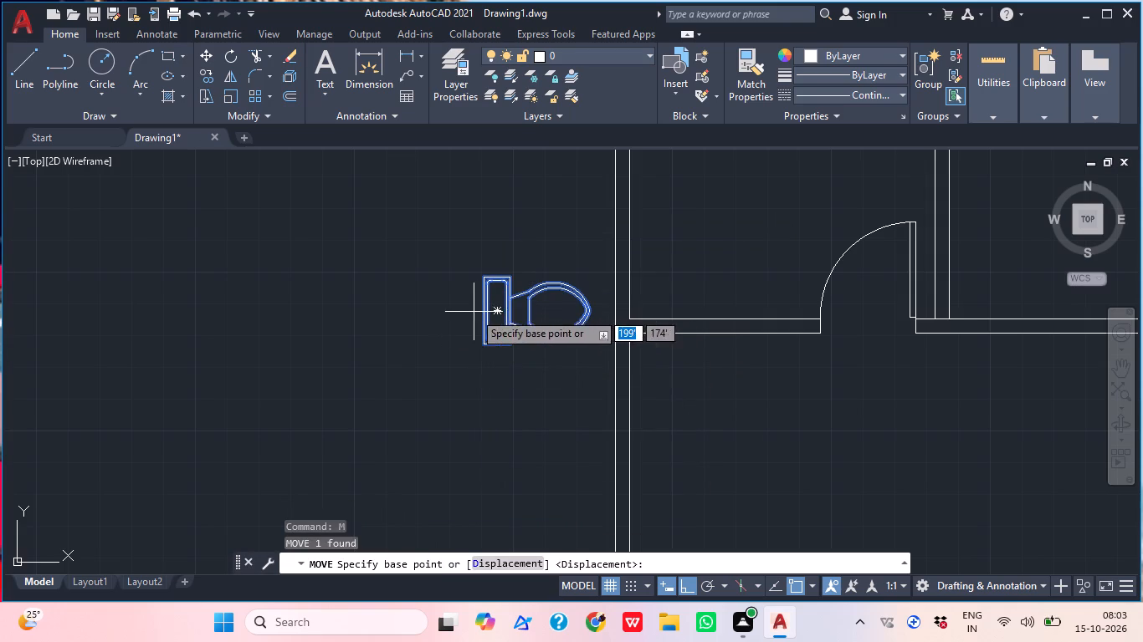
click(480, 310)
middle_drag(581, 258, 511, 356)
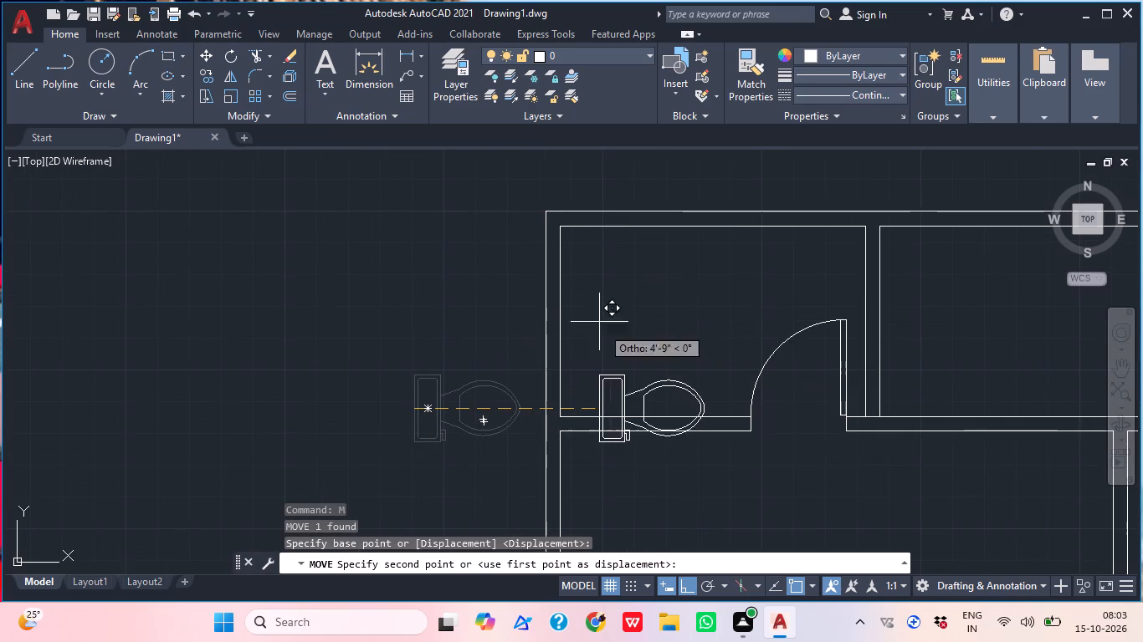
click(691, 582)
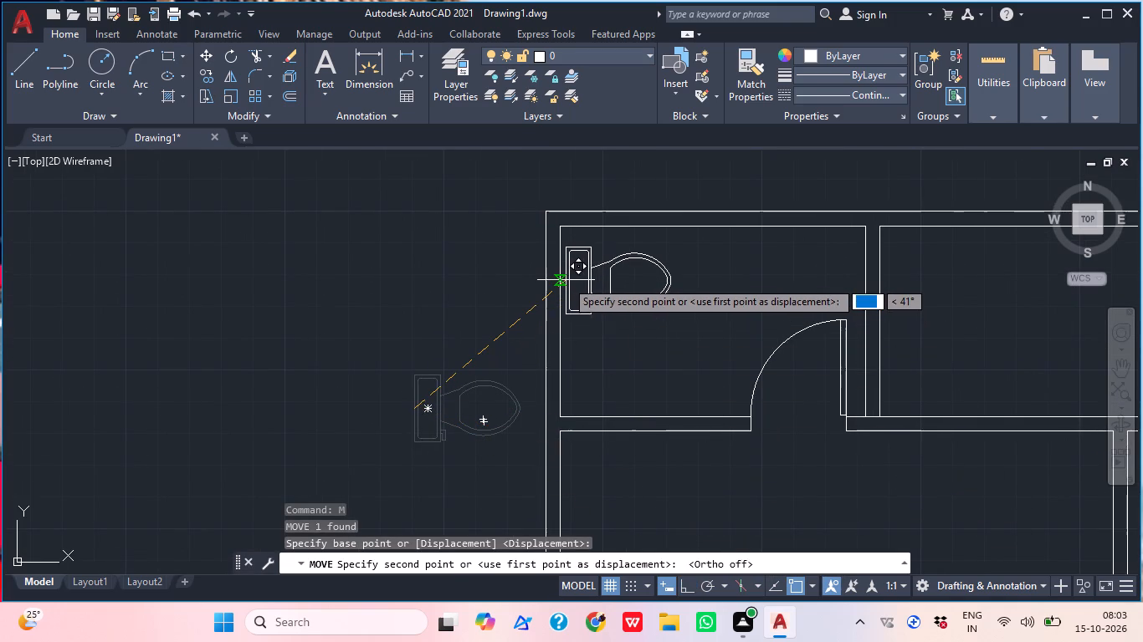
scroll(571, 274, up, 1)
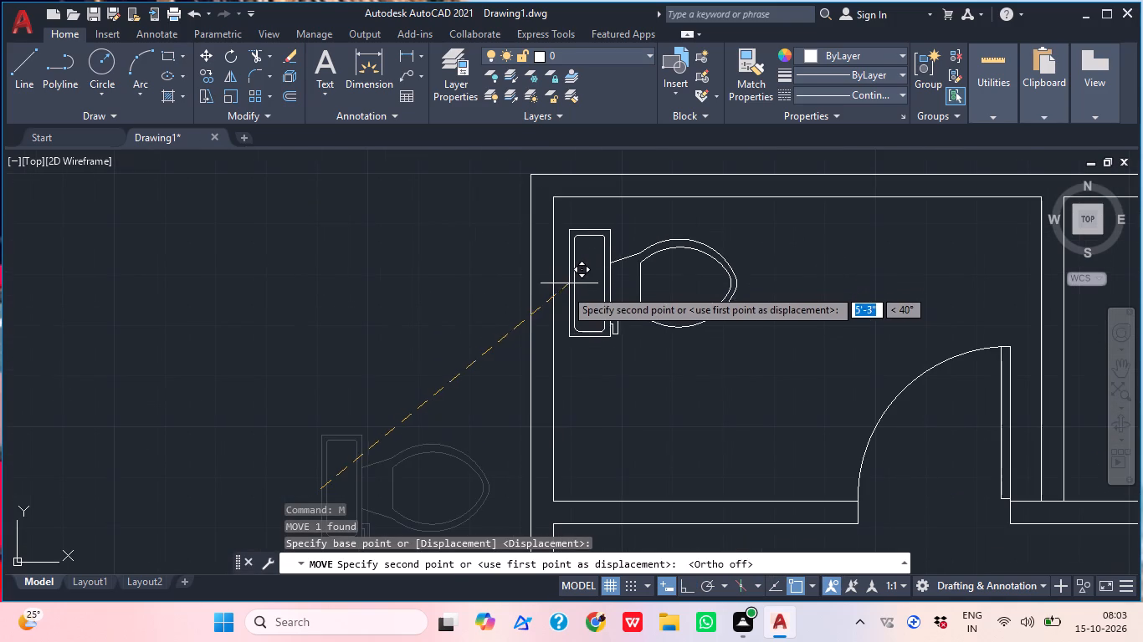
click(559, 294)
middle_drag(638, 376, 622, 338)
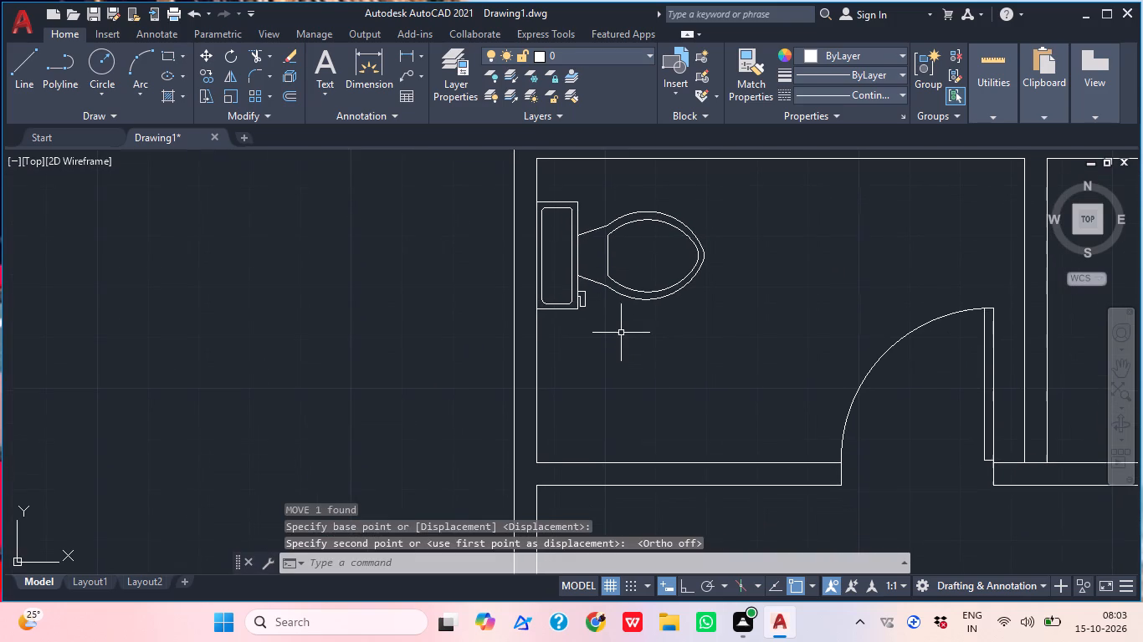
Insert the recent oval sink block below the toilet in the upper-left room, close to the left wall.
scroll(648, 330, down, 1)
text(I)
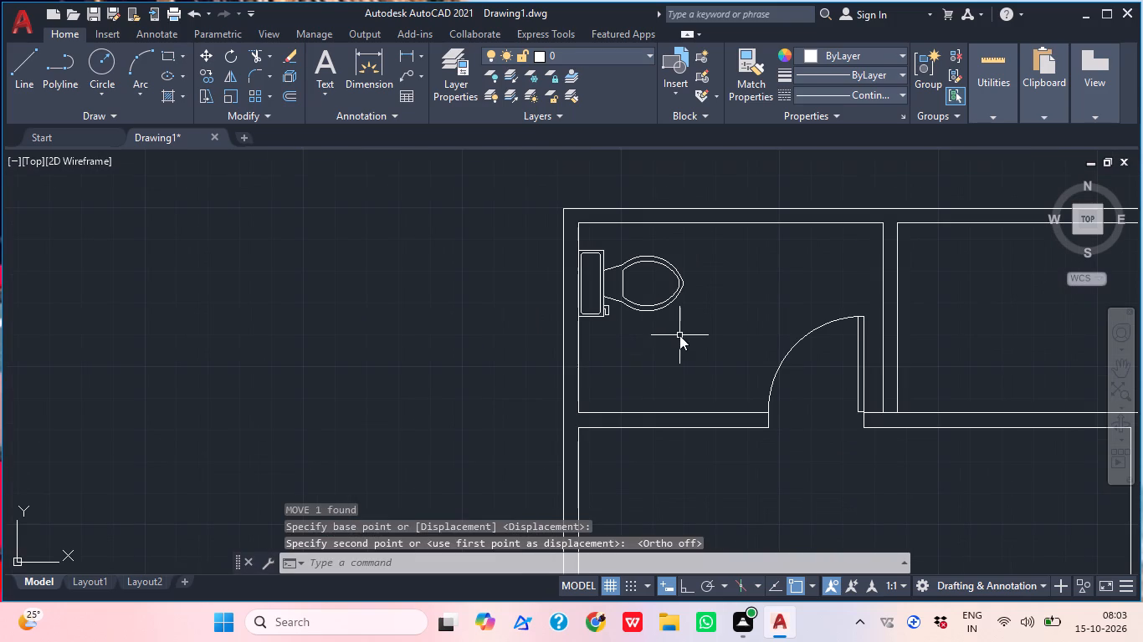
key(space)
drag(900, 327, 684, 395)
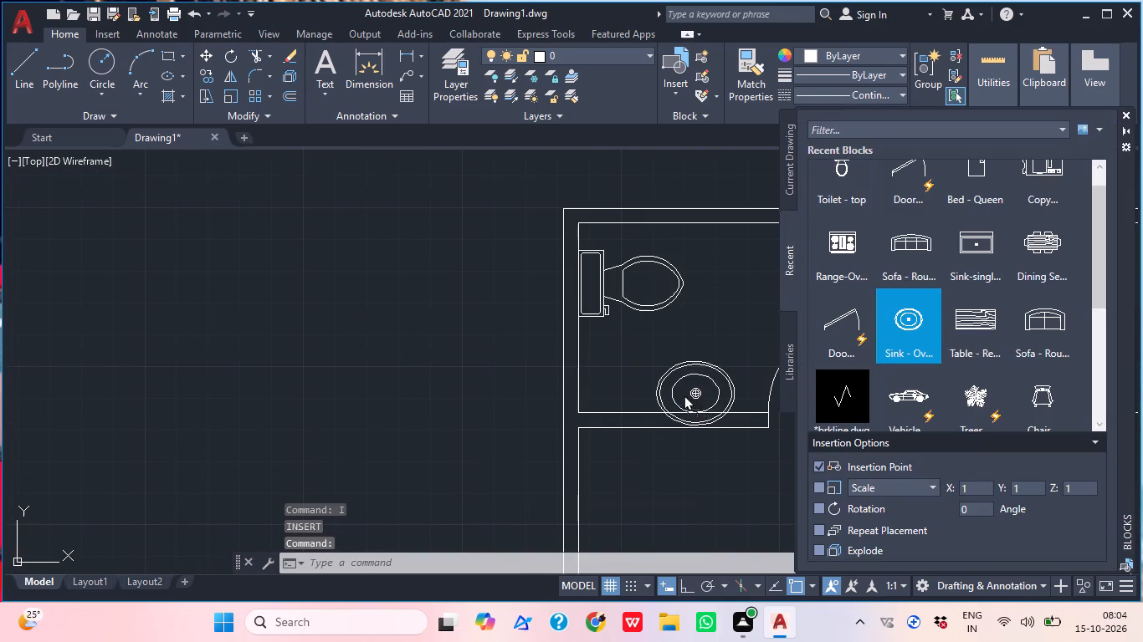
drag(684, 395, 623, 378)
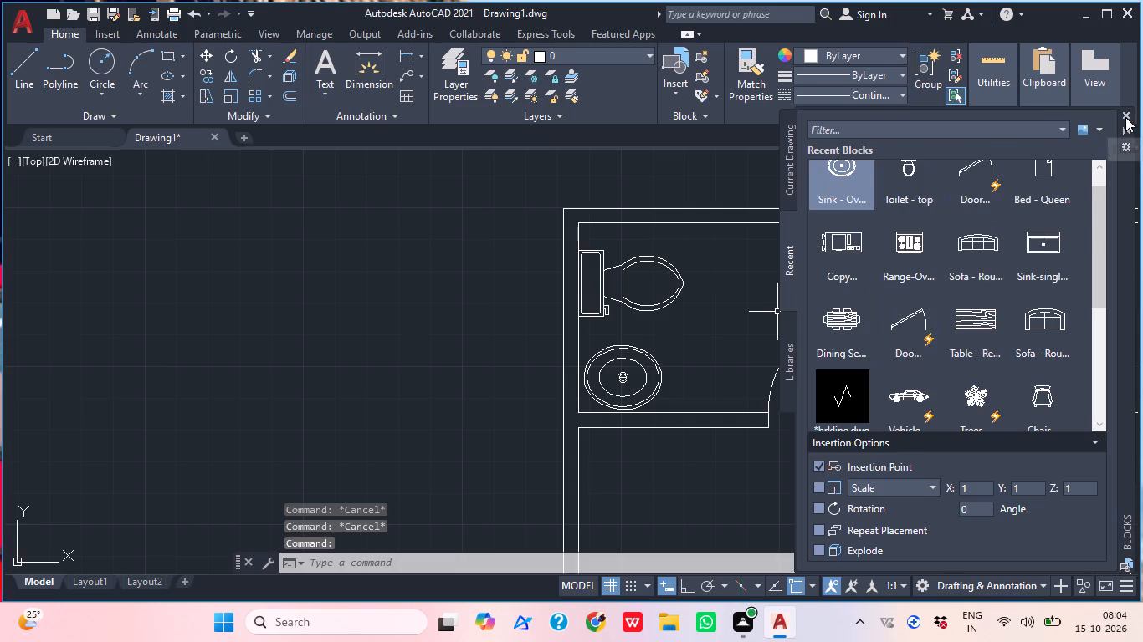
click(1125, 116)
Mirror the toilet and oval sink into the upper-right room about a vertical line through the top exterior wall's midpoint, with Ortho on, keeping the originals.
scroll(843, 283, down, 2)
middle_drag(829, 334, 673, 330)
middle_drag(747, 389, 736, 380)
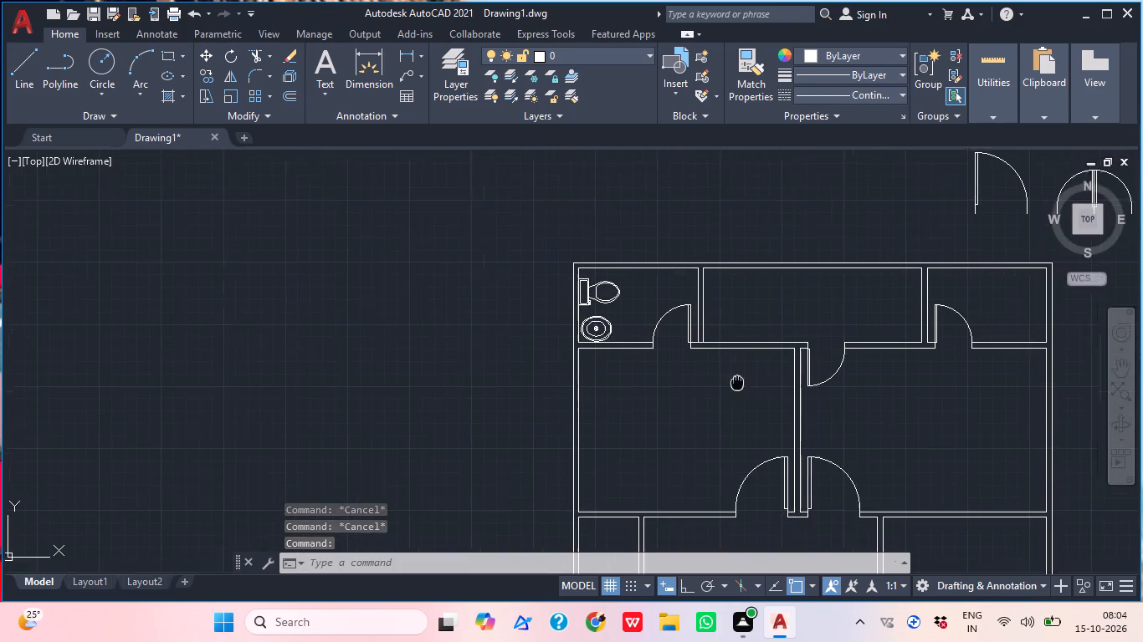
middle_drag(736, 380, 686, 348)
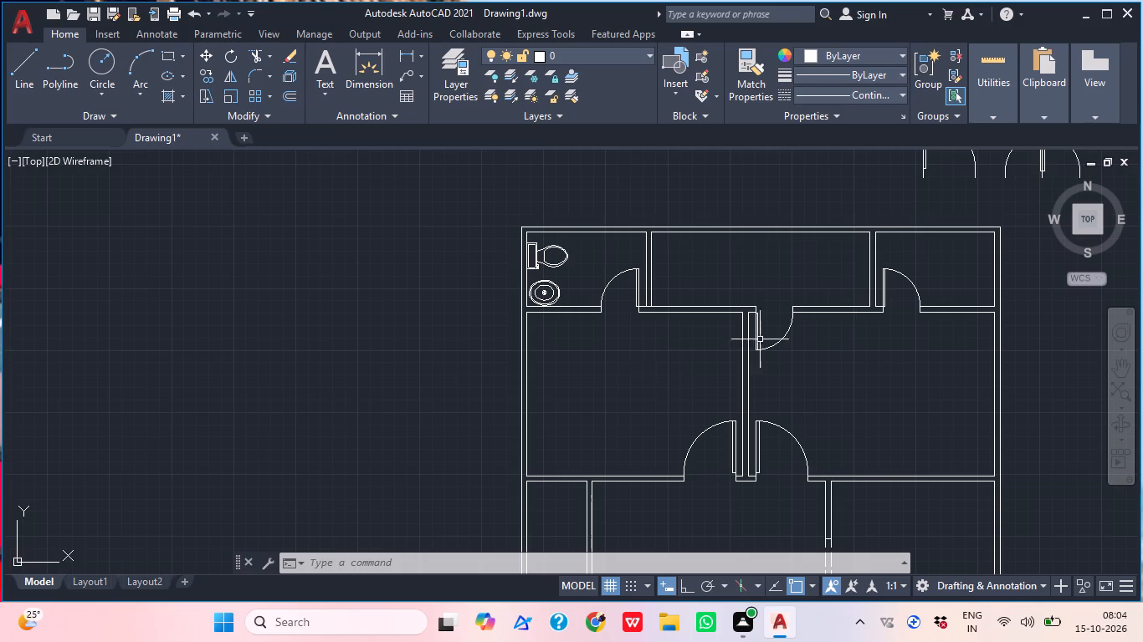
middle_drag(878, 325, 605, 269)
scroll(828, 321, down, 1)
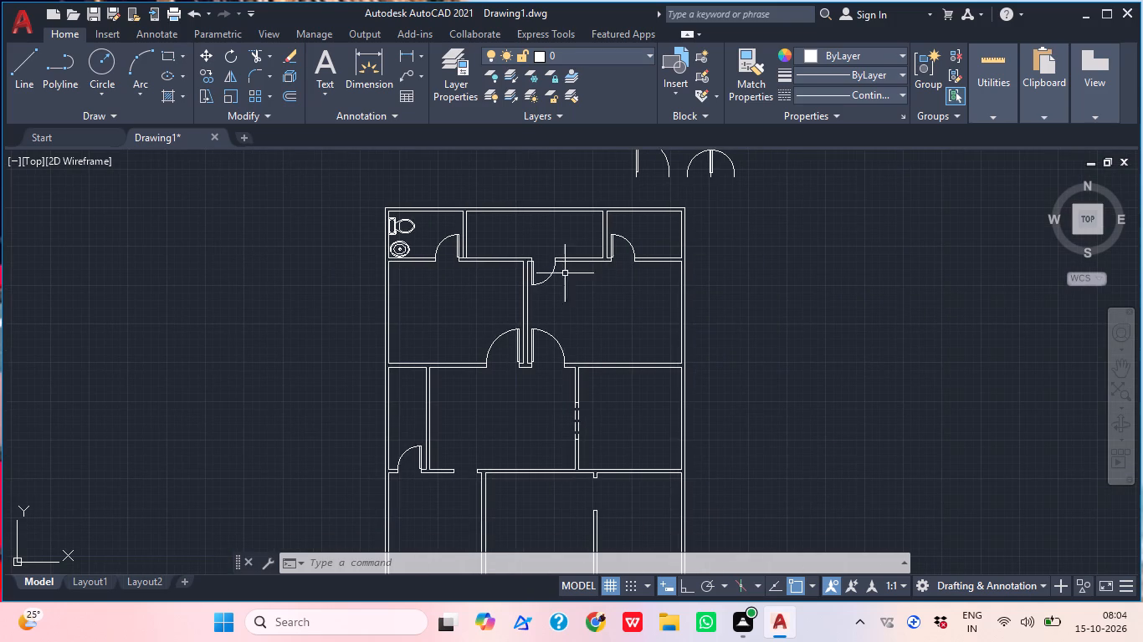
scroll(449, 235, up, 2)
click(388, 260)
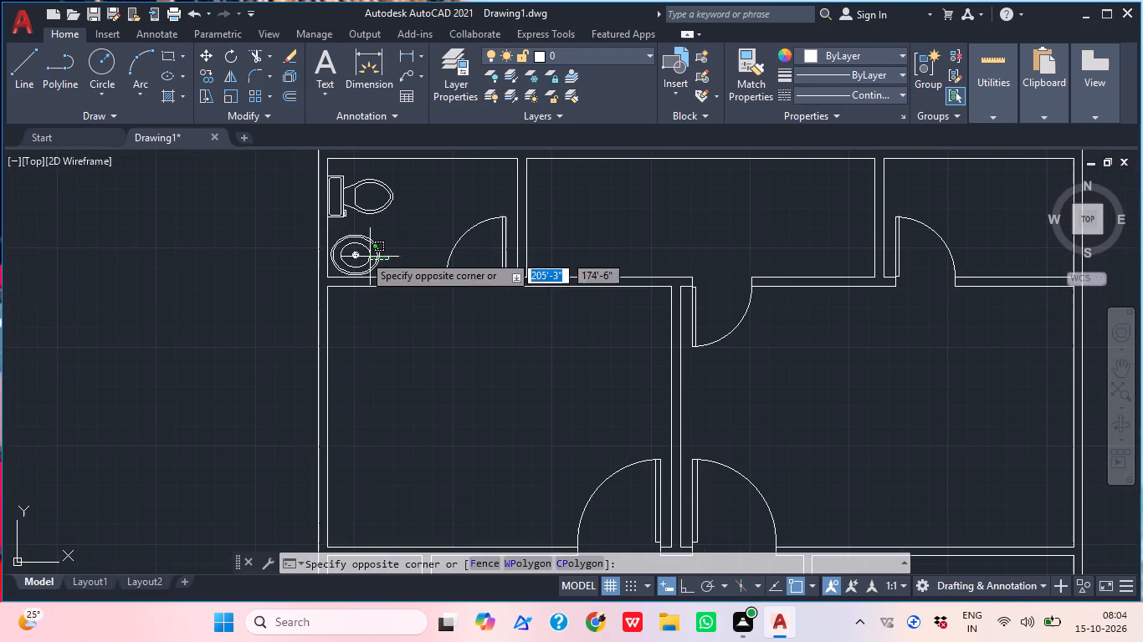
click(349, 201)
scroll(515, 356, down, 1)
middle_drag(506, 367, 451, 445)
text(MI)
key(space)
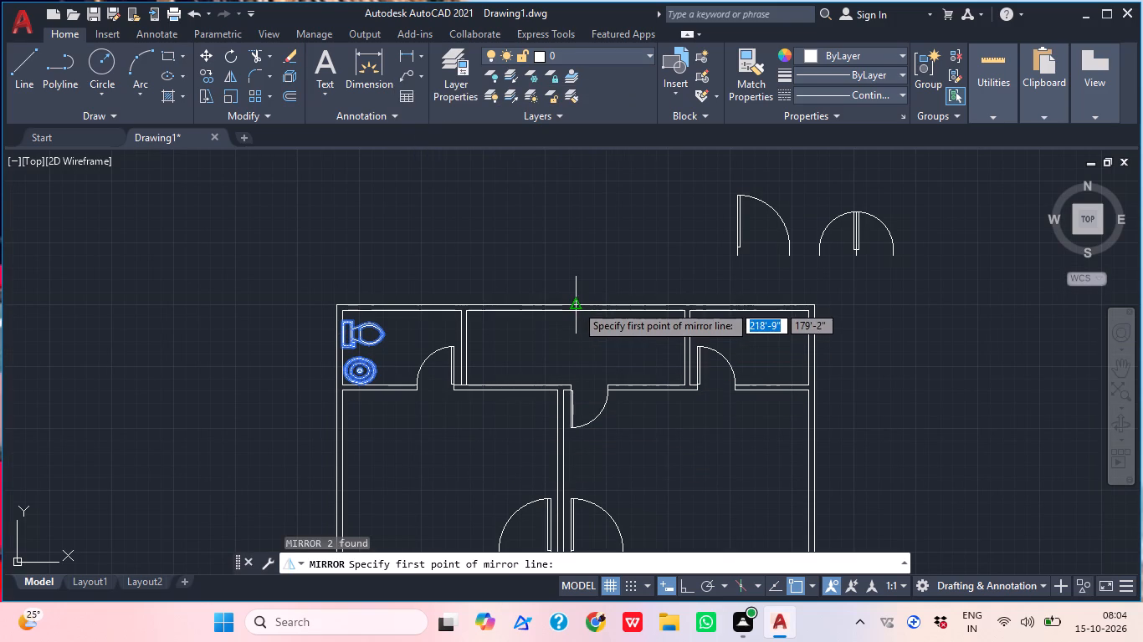
click(576, 304)
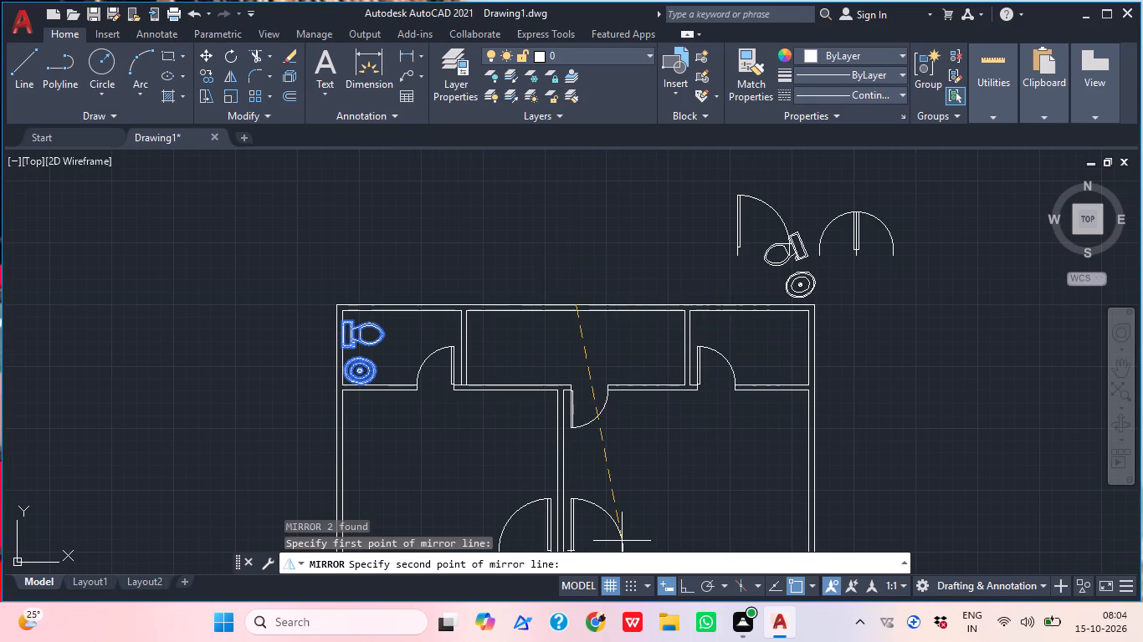
click(689, 585)
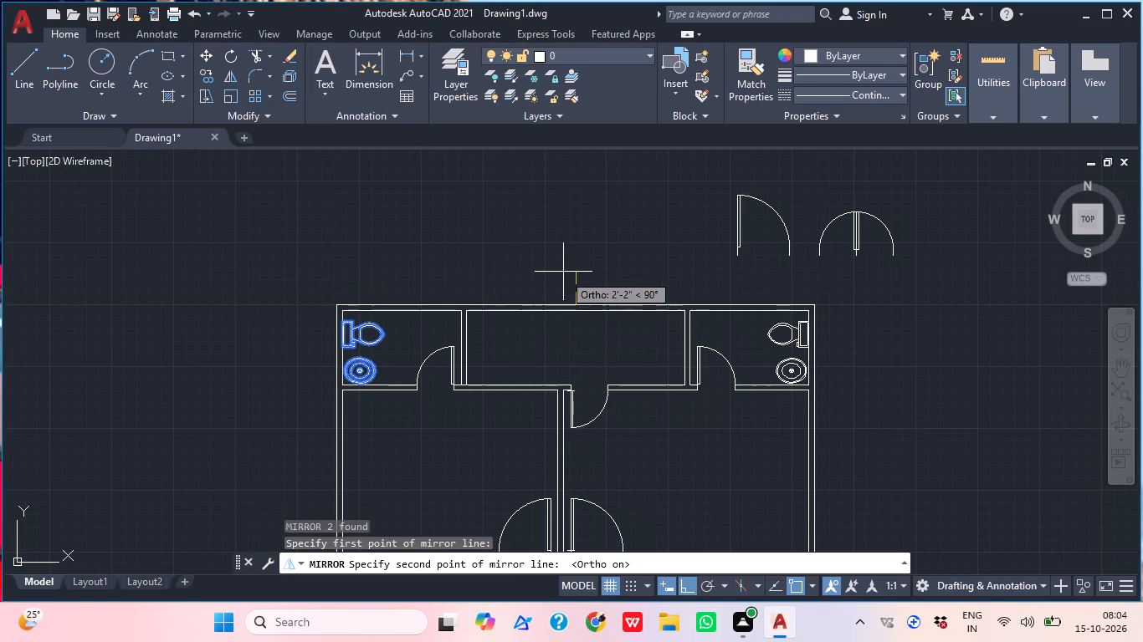
click(577, 228)
drag(614, 288, 577, 228)
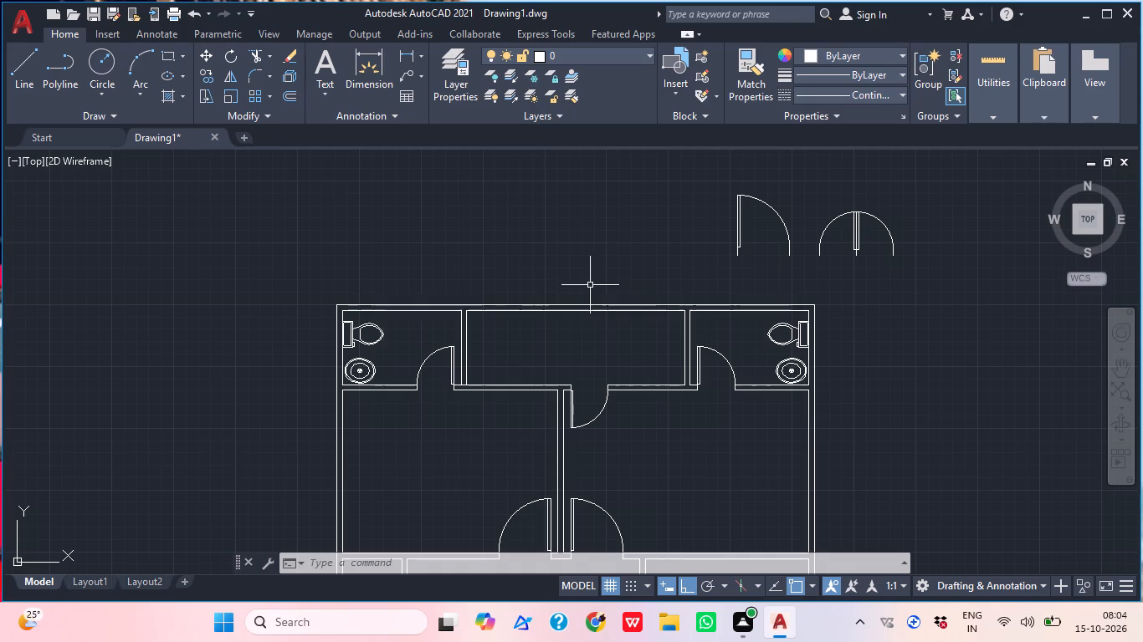
Insert the recent block "Bed - Queen" in the large left room below the upper-left toilet room.
middle_drag(682, 467, 672, 342)
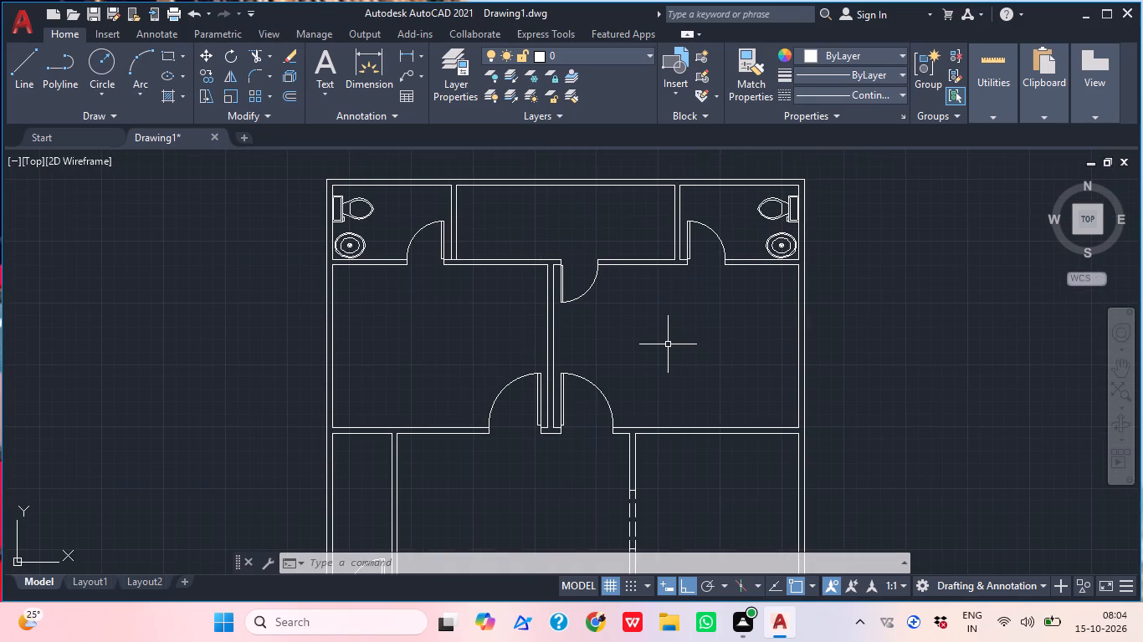
middle_drag(538, 325, 571, 278)
middle_drag(619, 309, 609, 315)
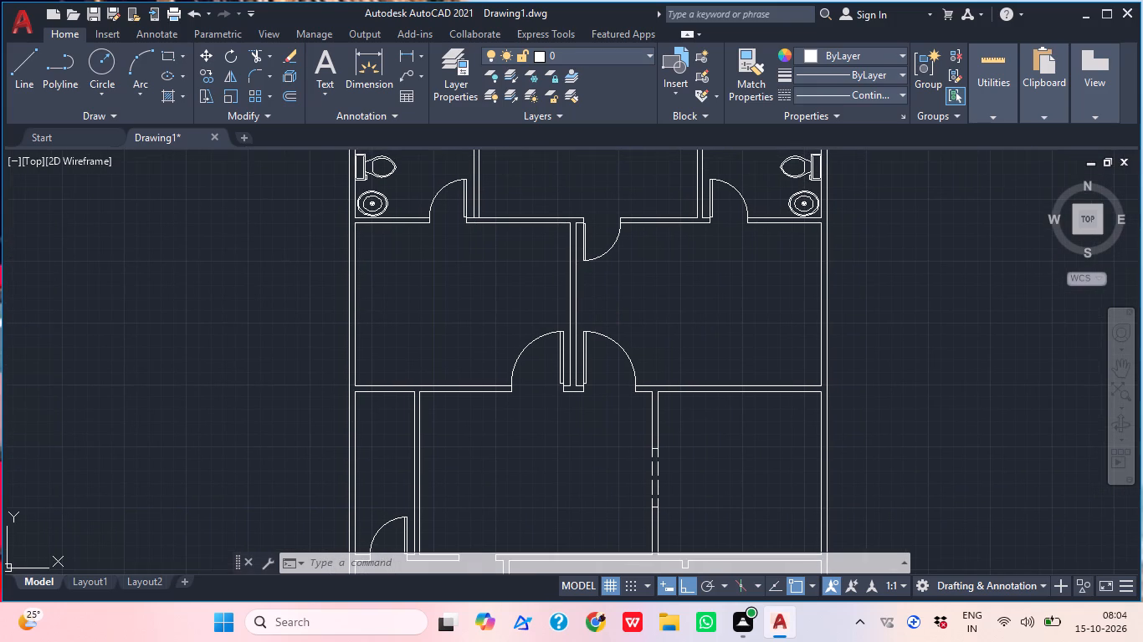
middle_drag(710, 318, 687, 261)
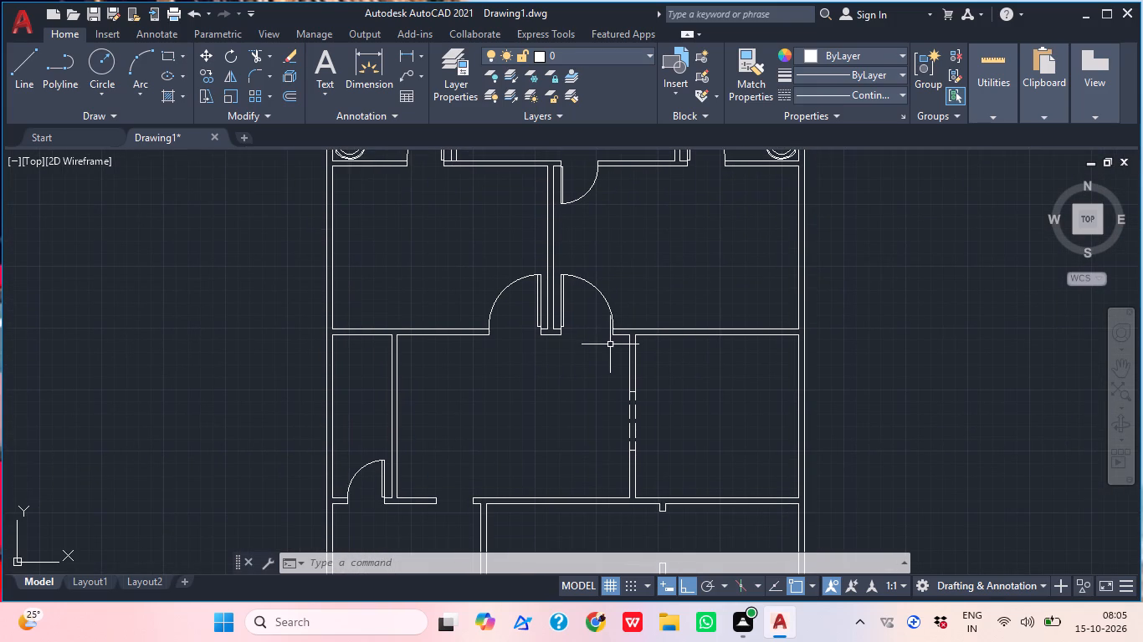
text(I)
key(space)
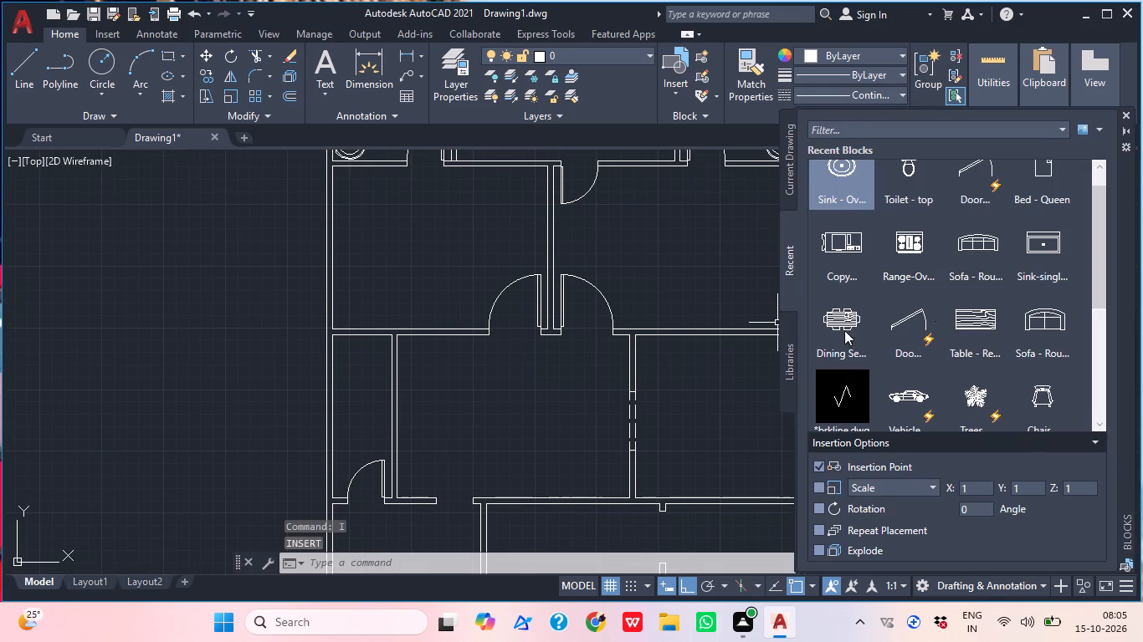
scroll(975, 240, down, 2)
scroll(971, 247, up, 6)
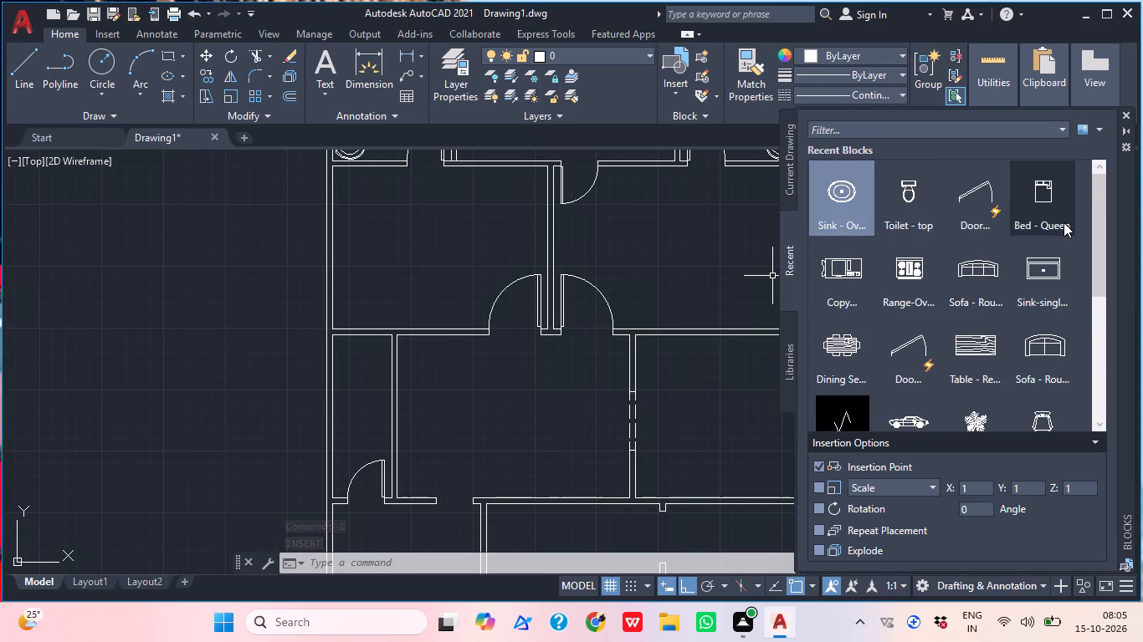
drag(1064, 222, 422, 202)
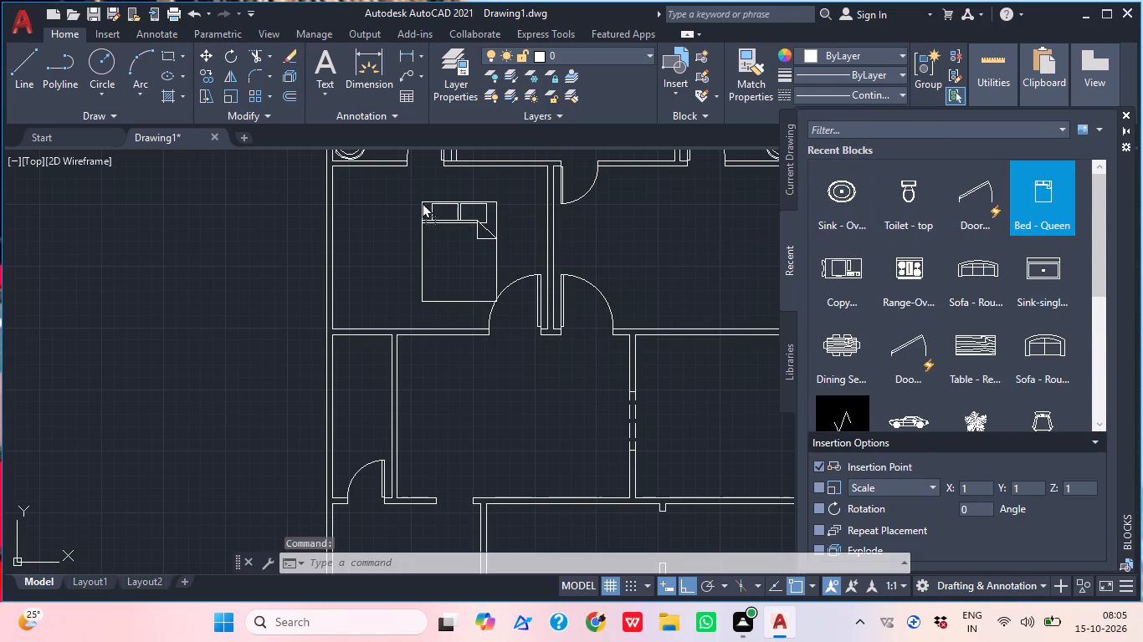
drag(422, 202, 402, 197)
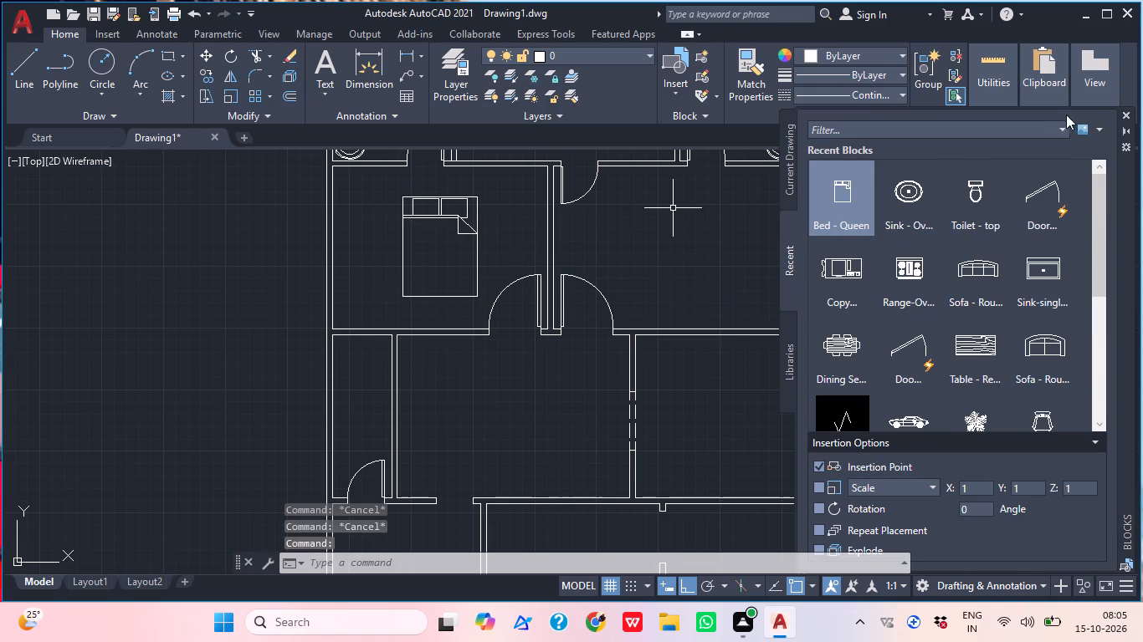
click(1122, 112)
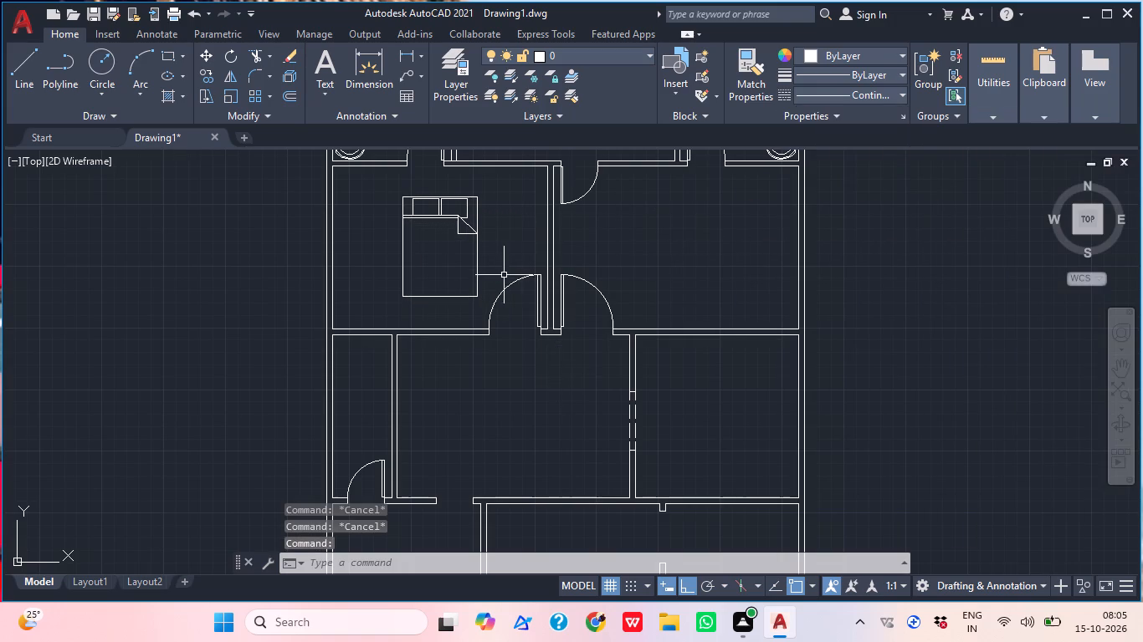
Rotate the queen bed 90° counterclockwise about the midpoint of its head edge so the pillows face the left wall.
middle_drag(505, 275, 582, 377)
click(596, 316)
click(495, 303)
text(RO)
key(space)
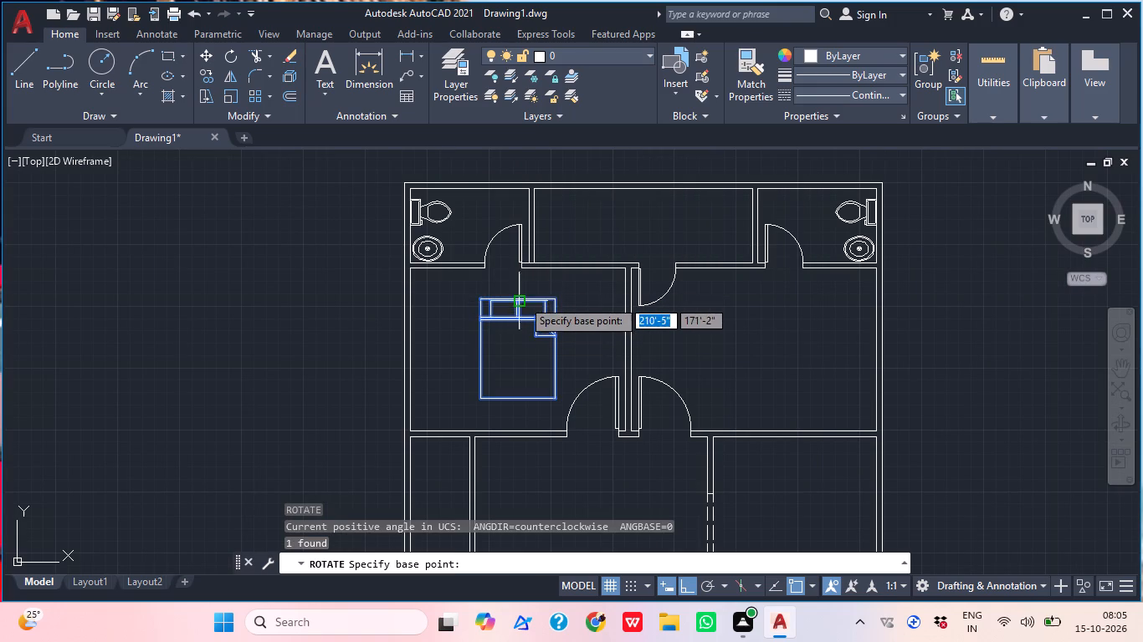
click(521, 292)
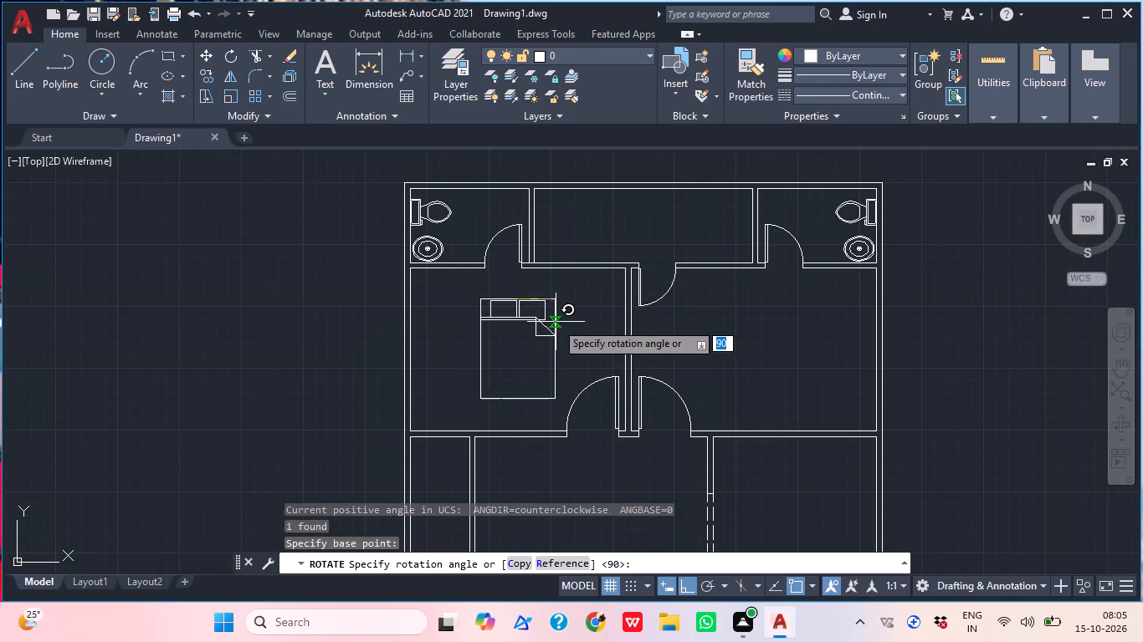
middle_drag(604, 211, 607, 332)
click(529, 238)
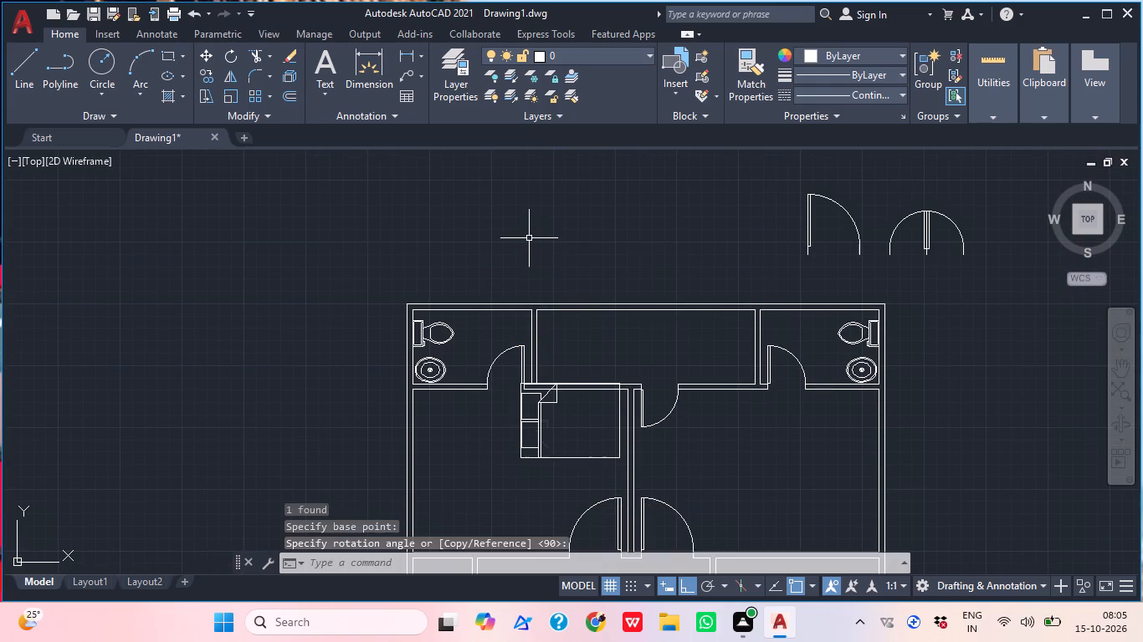
Move the bed by its head edge's midpoint onto the left wall's inner face in the same room, with Ortho off.
click(551, 450)
click(456, 441)
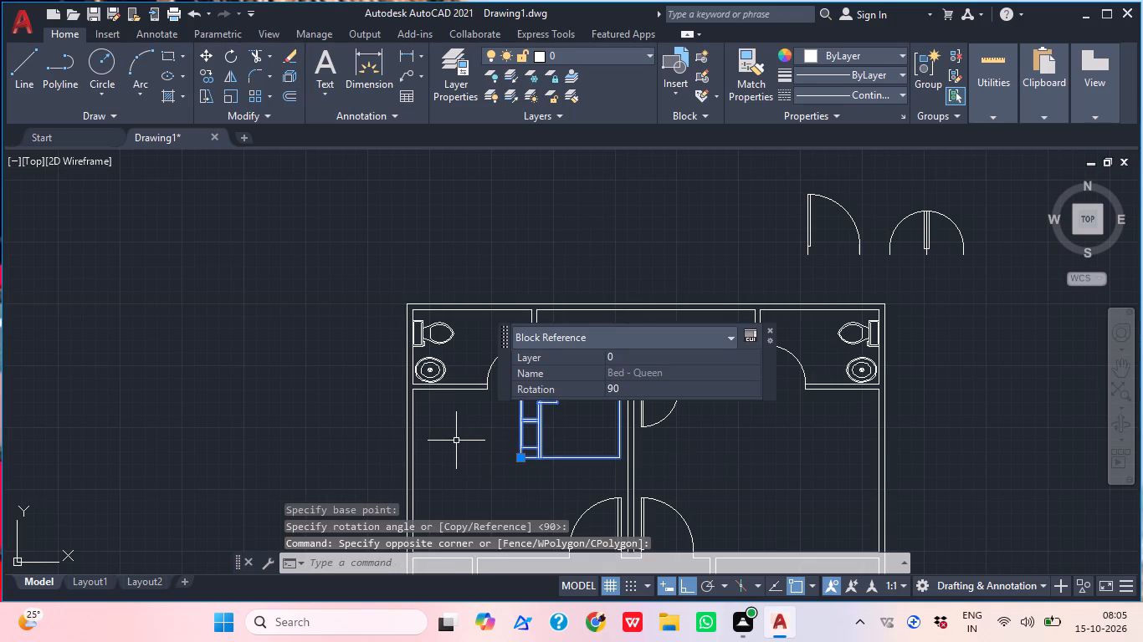
text(M)
key(space)
scroll(494, 428, up, 1)
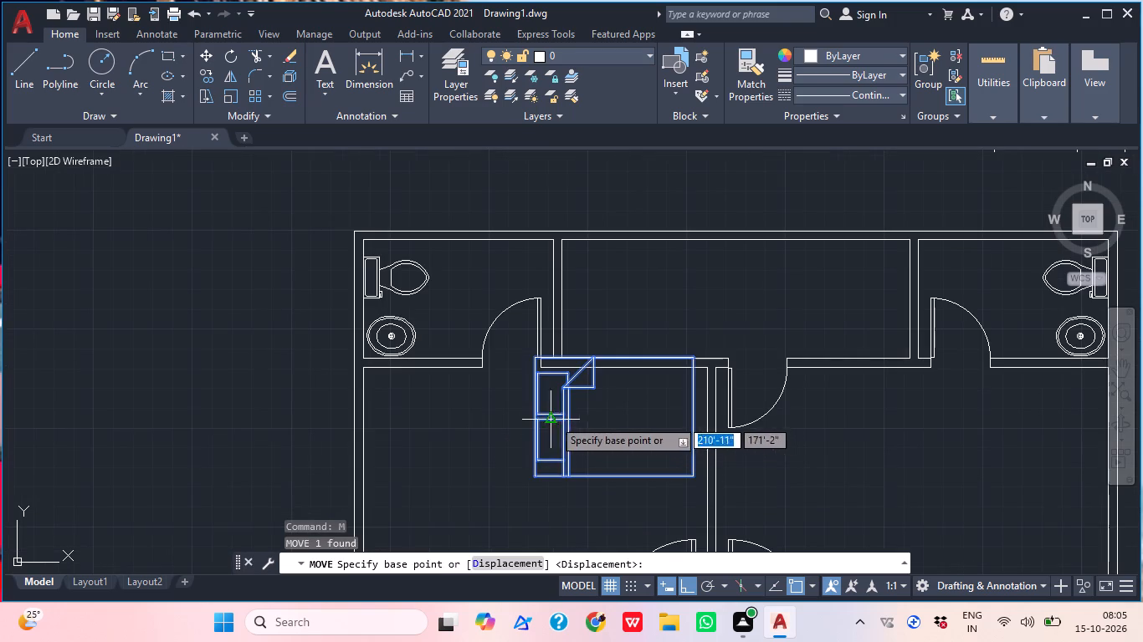
click(533, 418)
scroll(538, 414, up, 1)
middle_drag(538, 412, 634, 243)
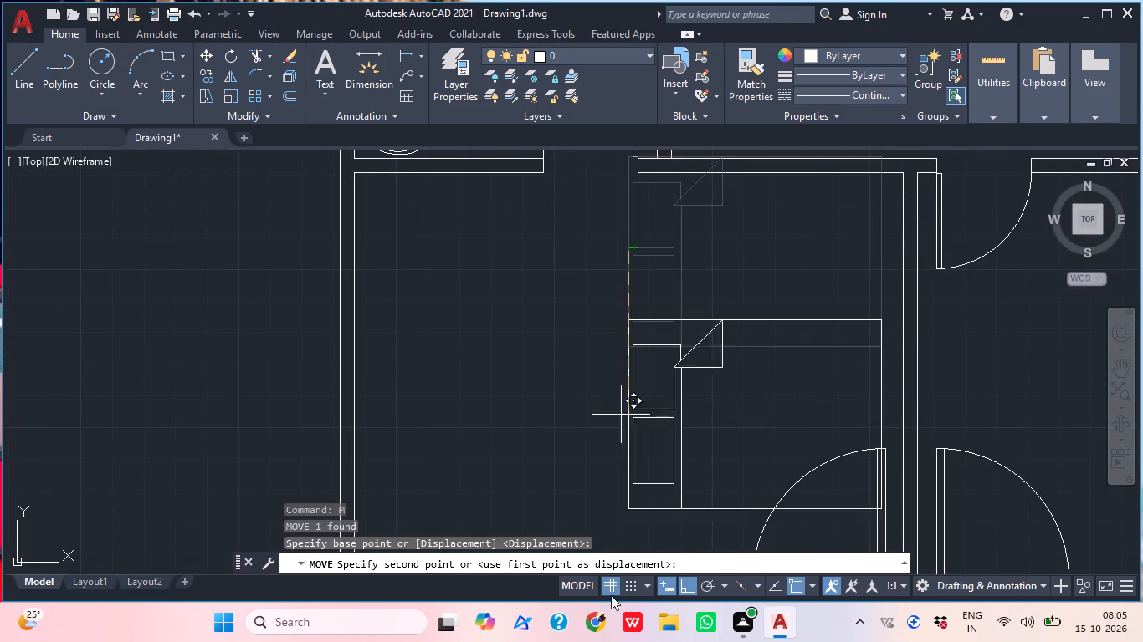
click(684, 590)
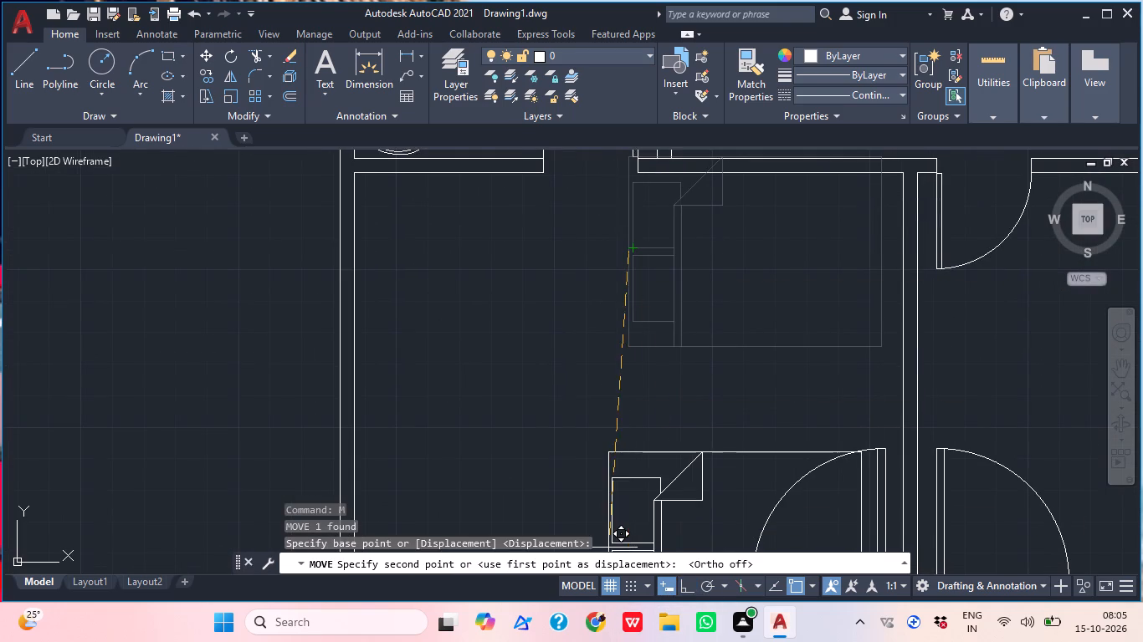
middle_drag(394, 410, 512, 321)
scroll(437, 364, down, 1)
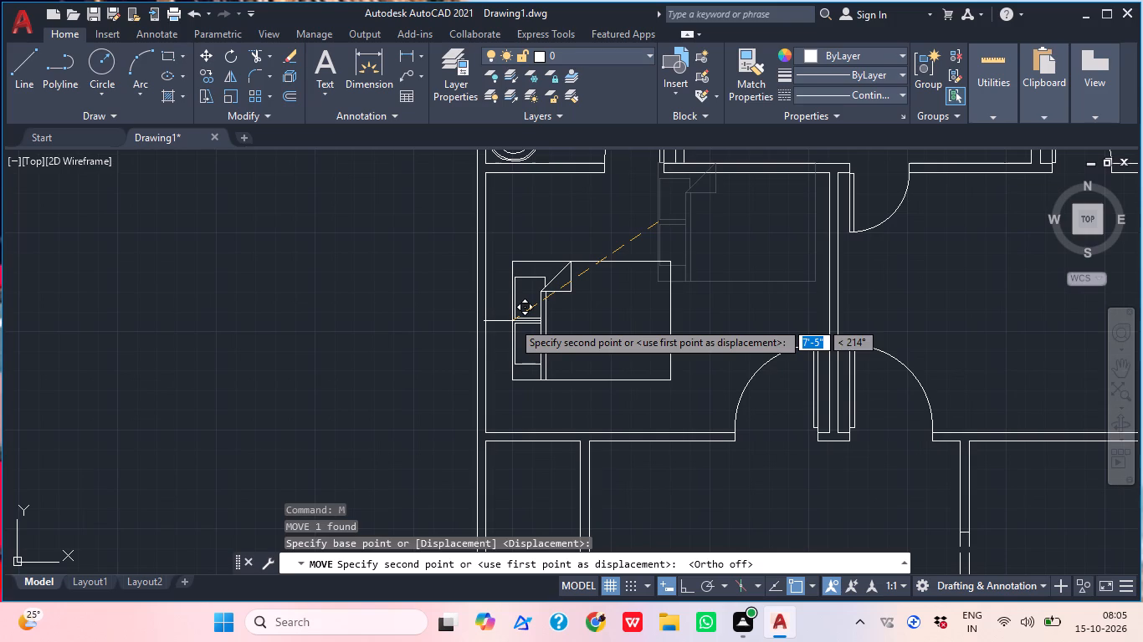
scroll(505, 311, up, 1)
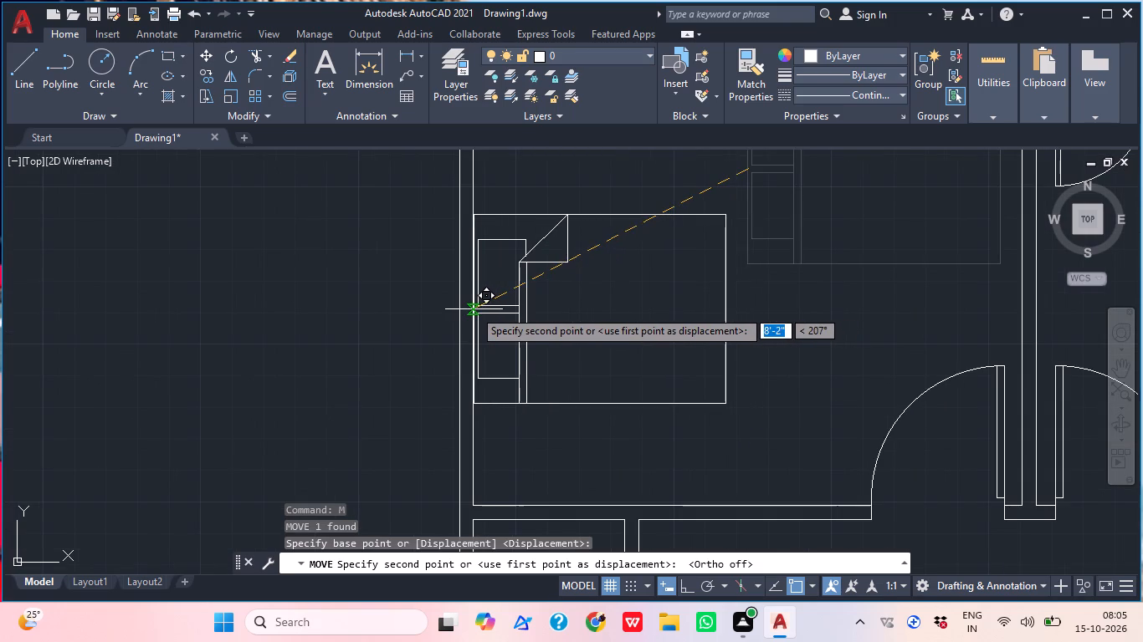
click(477, 307)
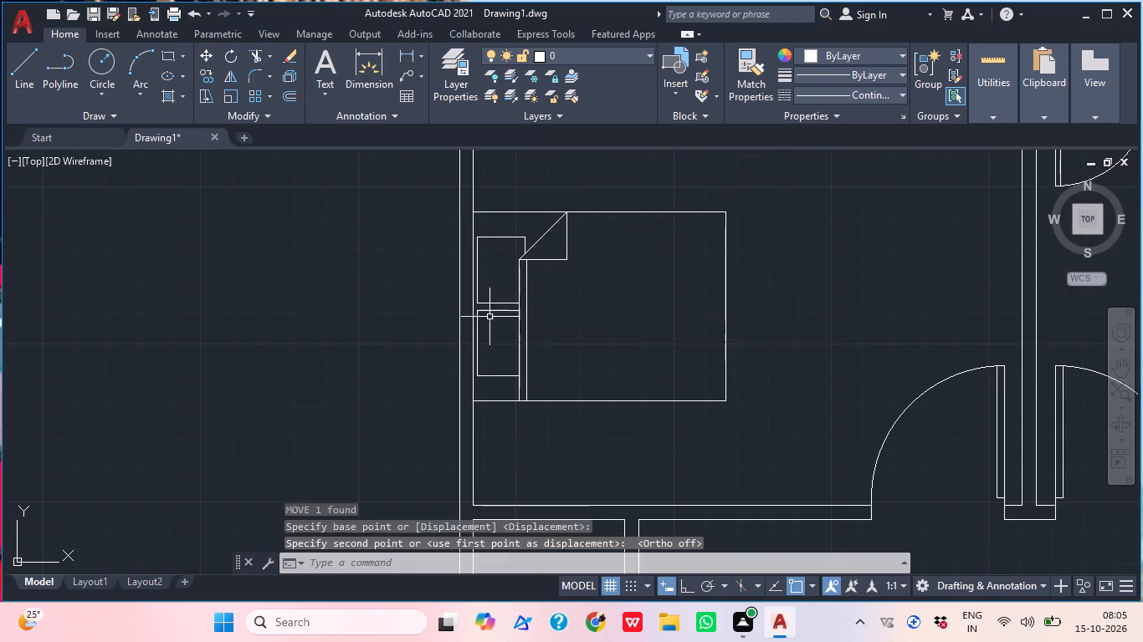
Draw a bedside table rectangle about 1'-4" by 1'-2" against the left wall, just above the queen bed.
scroll(546, 335, down, 2)
middle_drag(562, 334, 569, 378)
text(RE)
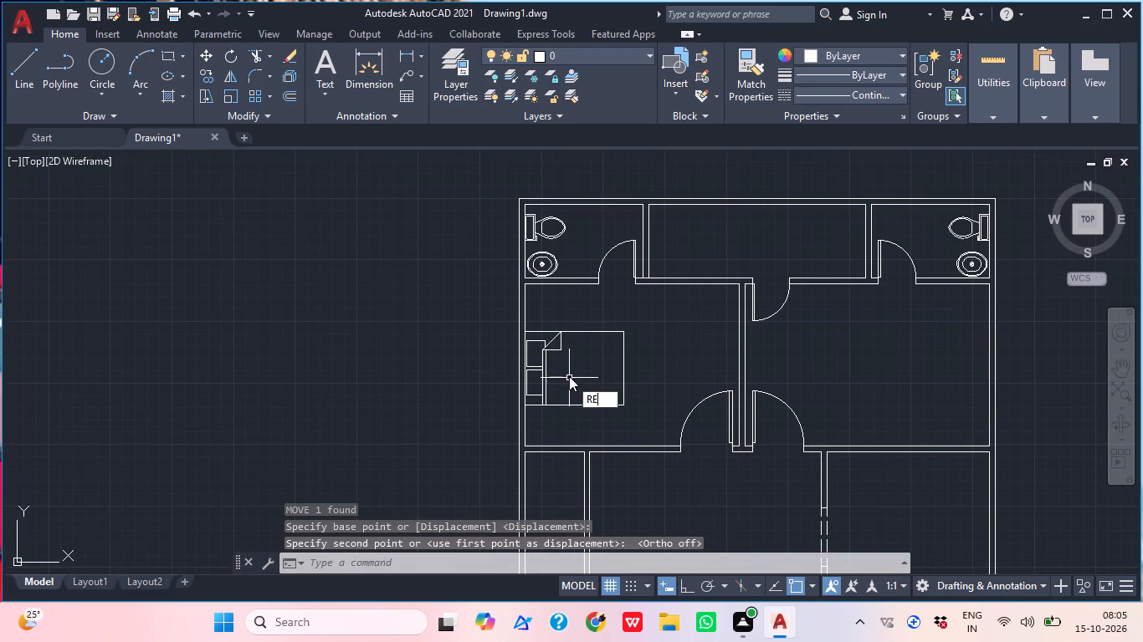
text(C)
key(space)
scroll(534, 316, up, 3)
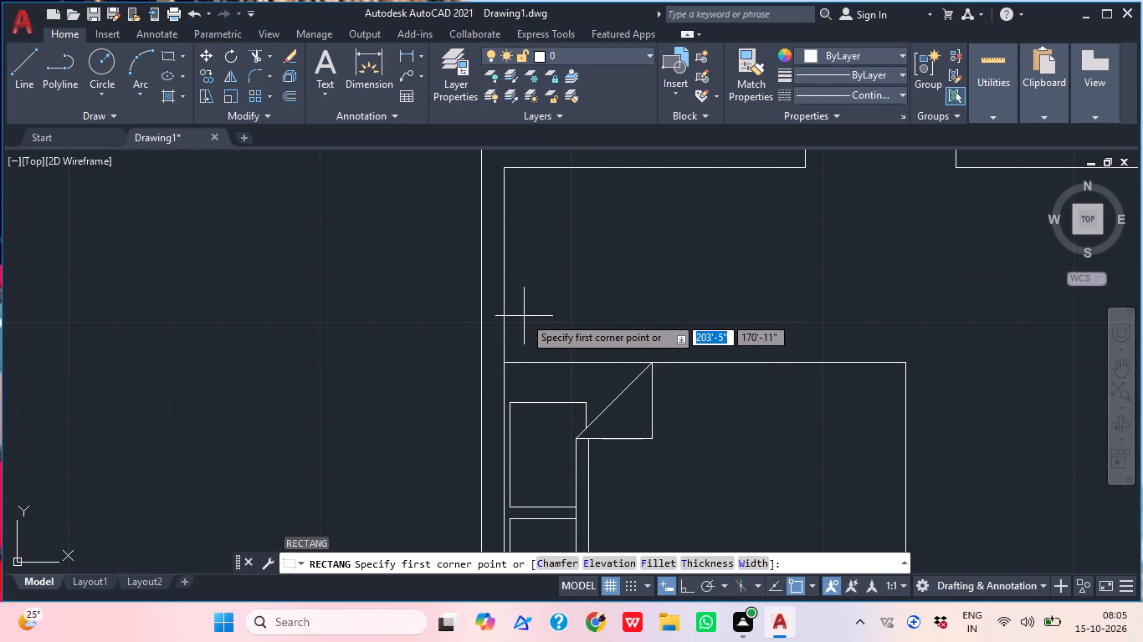
middle_drag(538, 313, 483, 299)
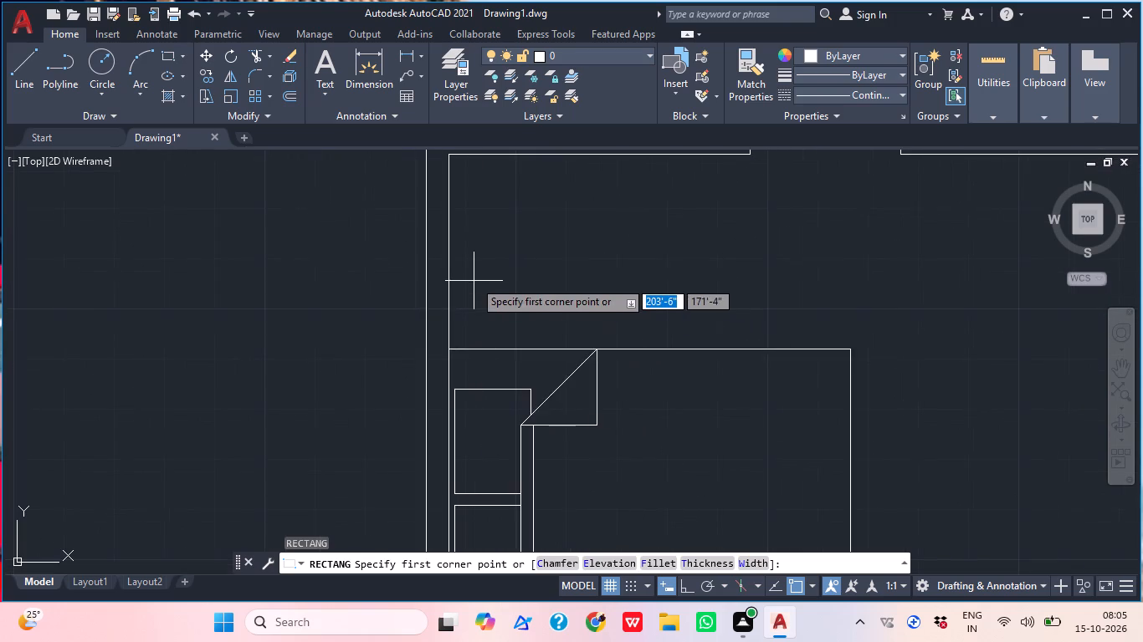
scroll(473, 276, up, 1)
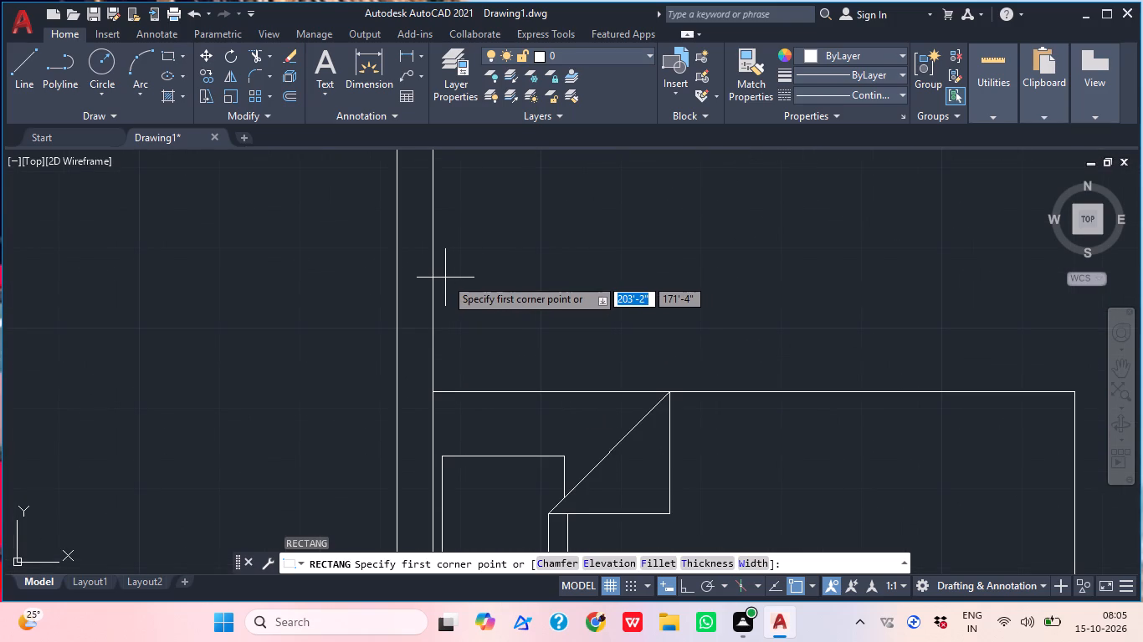
middle_drag(440, 278, 380, 242)
scroll(380, 242, up, 1)
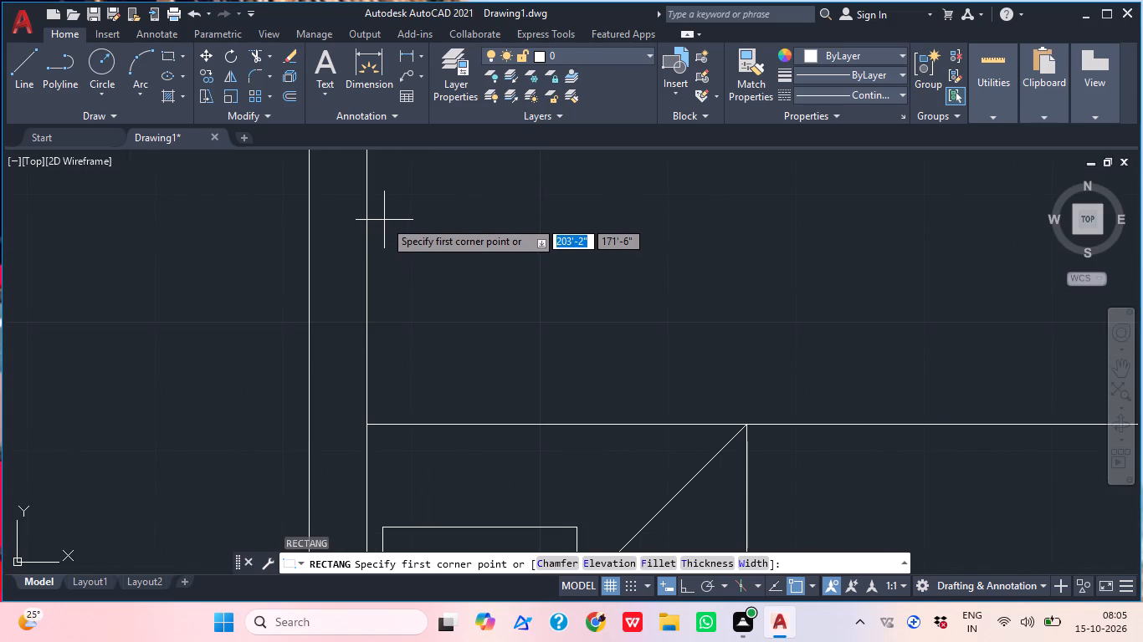
click(379, 215)
scroll(385, 230, down, 3)
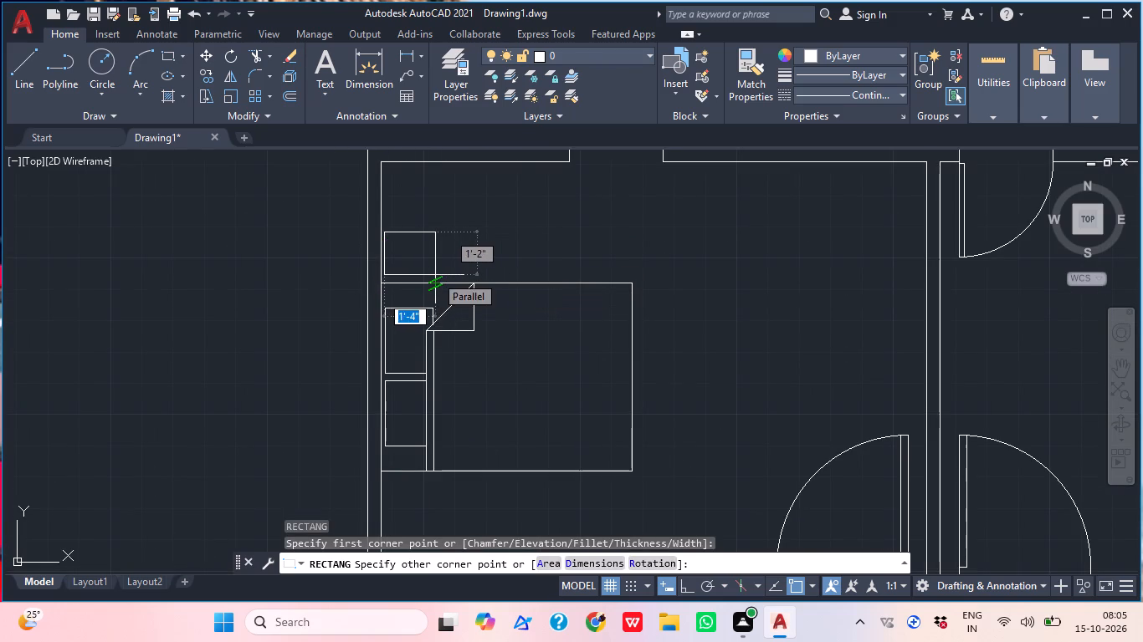
click(435, 275)
Mirror the bedside table below the bed about a horizontal line through the foot edge's midpoint, with Ortho on, keeping the original.
middle_drag(473, 340, 515, 313)
click(506, 234)
click(452, 239)
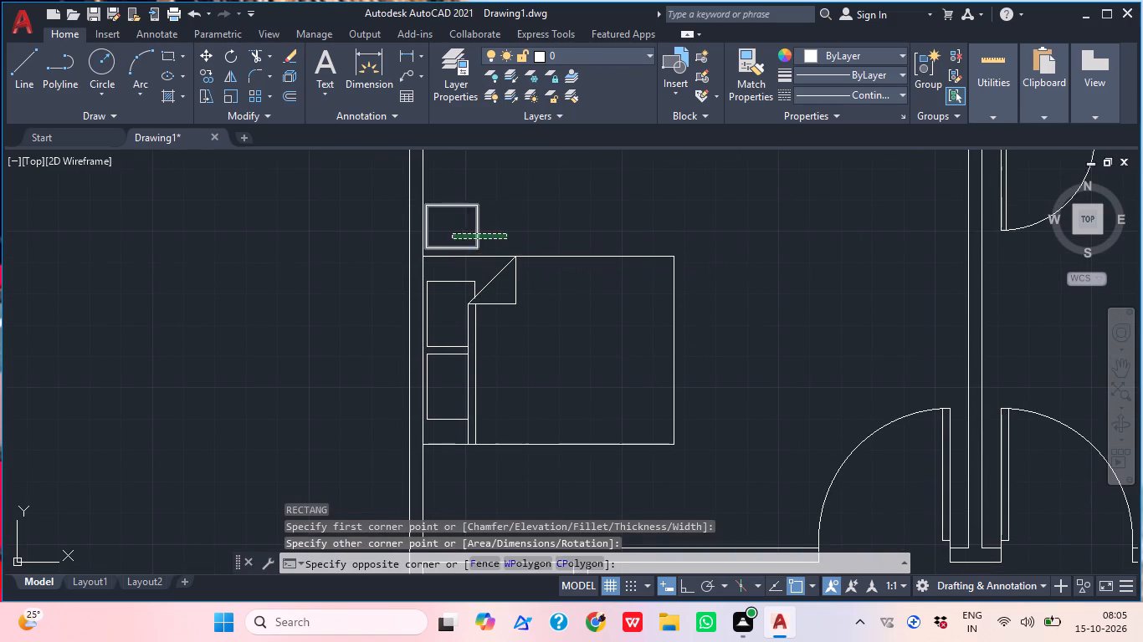
text(MI)
key(space)
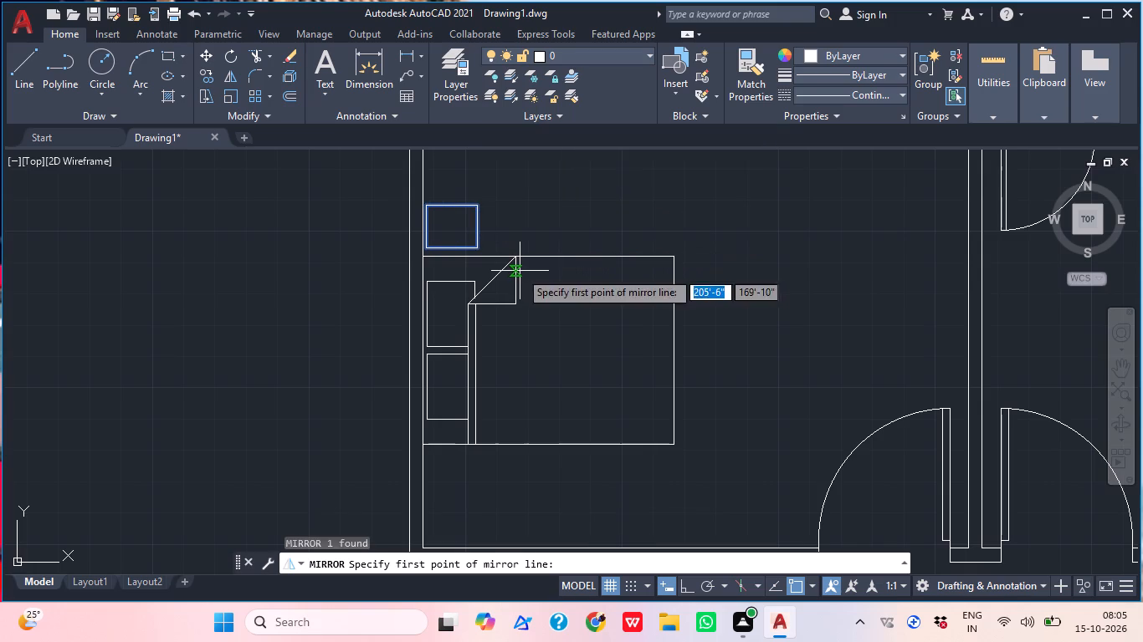
click(669, 347)
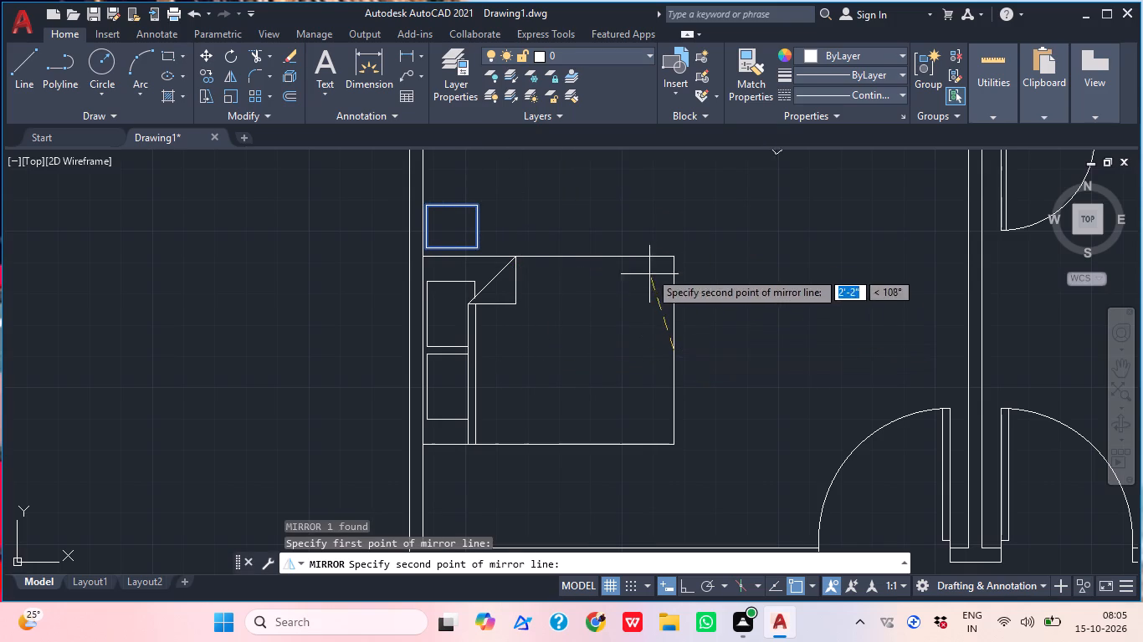
scroll(714, 381, down, 1)
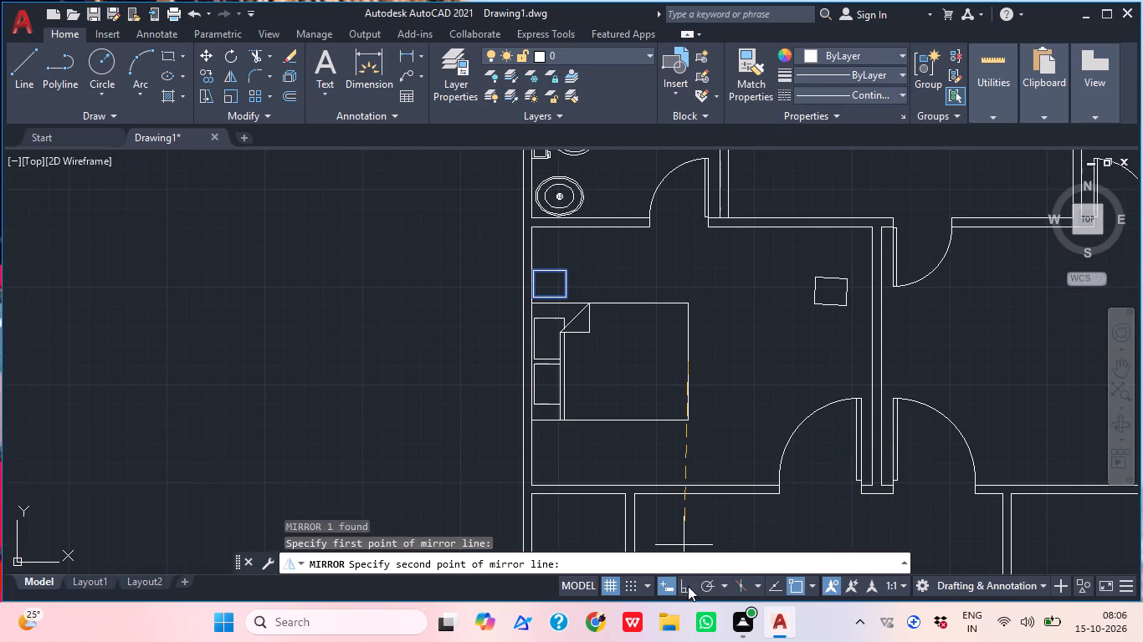
click(685, 577)
click(341, 383)
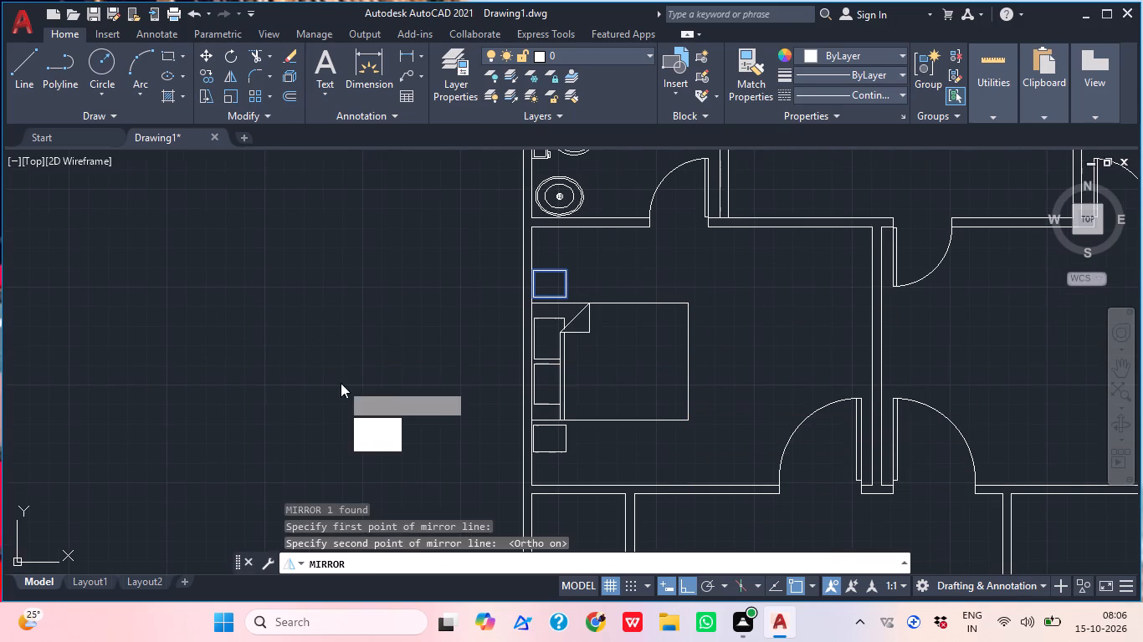
drag(390, 439, 341, 383)
Mirror the bed and both bedside tables into the right bedroom about a vertical line through the top exterior wall's midpoint, keeping the originals.
scroll(645, 382, down, 1)
middle_drag(645, 382, 617, 378)
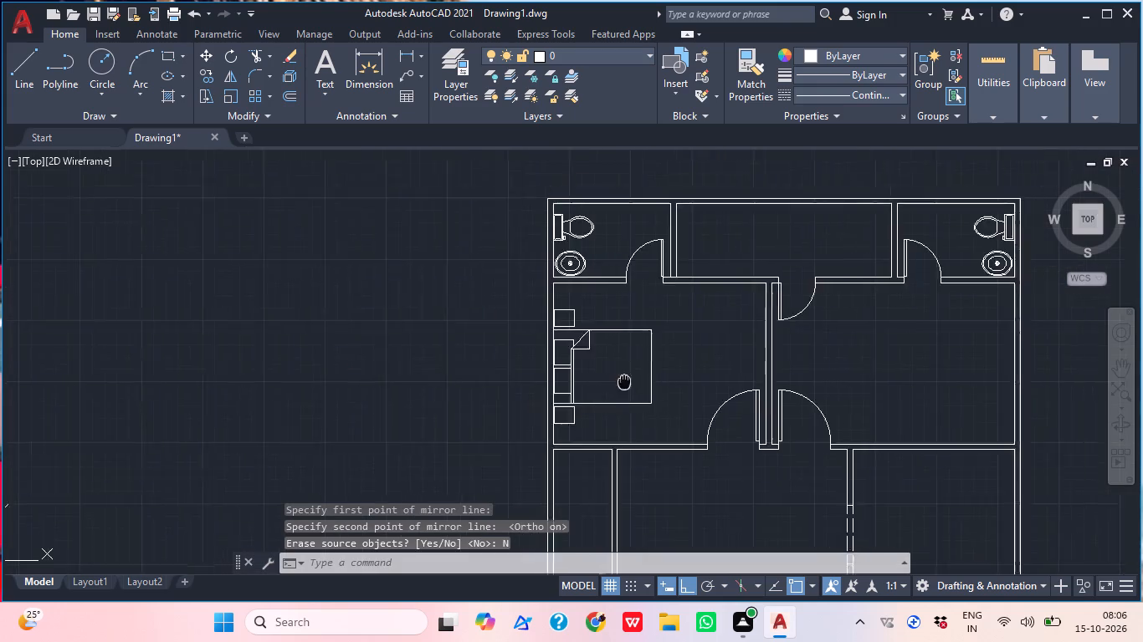
middle_drag(617, 378, 533, 357)
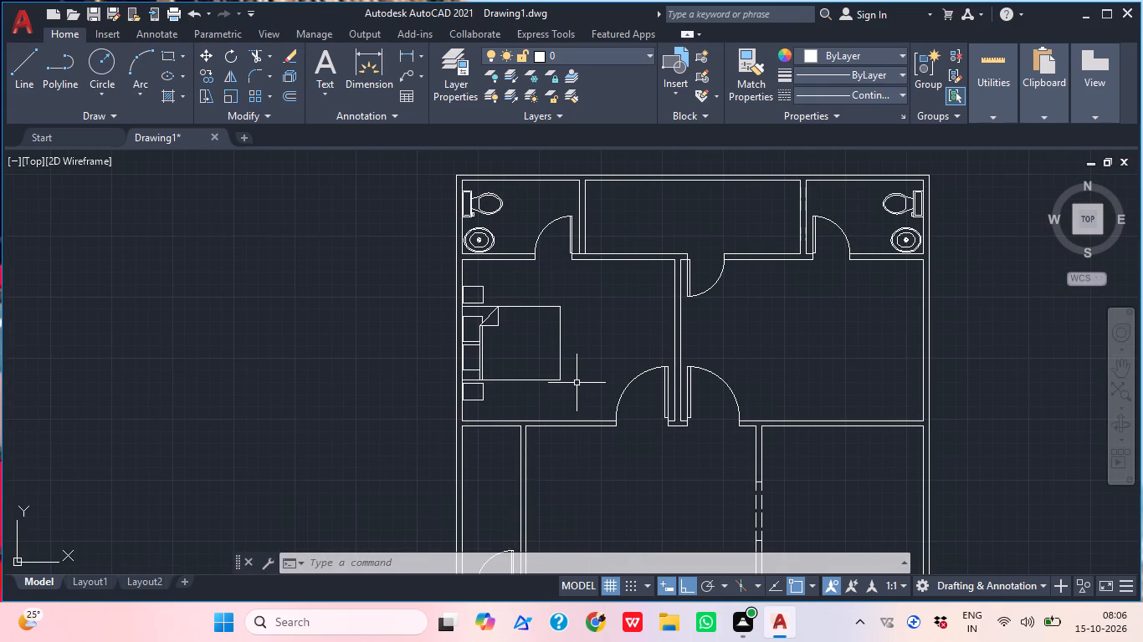
click(537, 410)
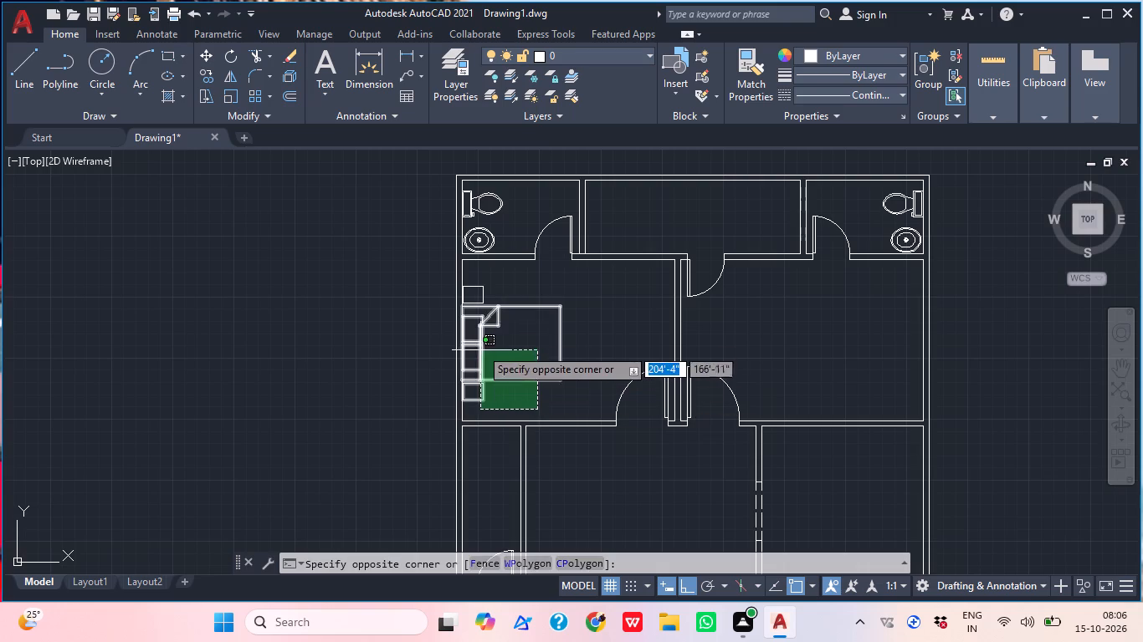
click(474, 293)
text(MI)
key(space)
middle_drag(662, 222, 529, 322)
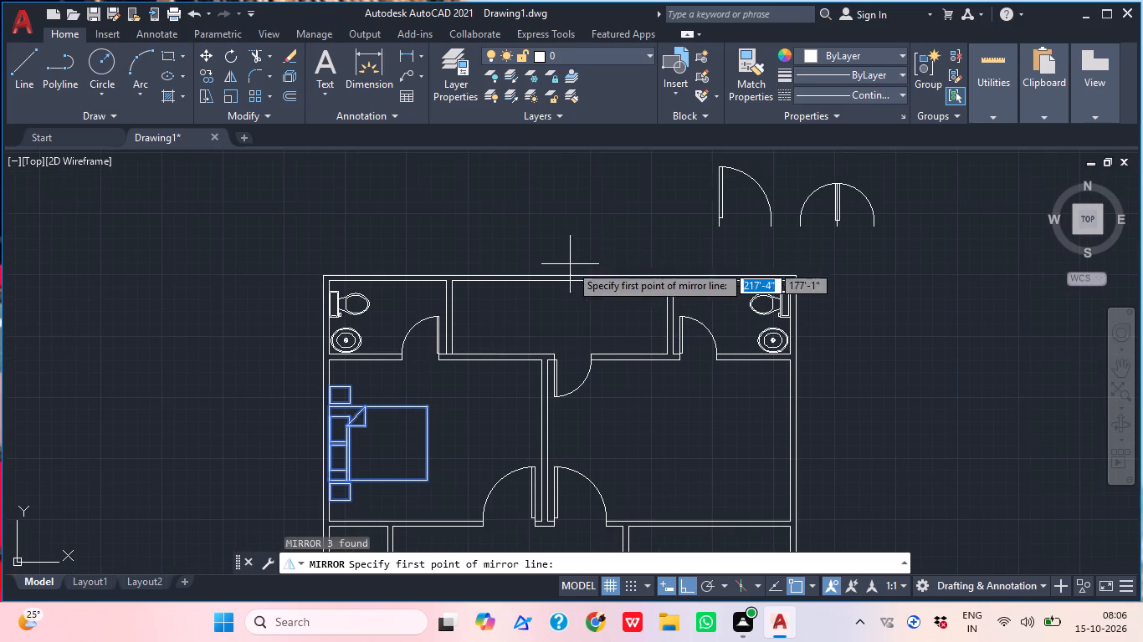
click(556, 278)
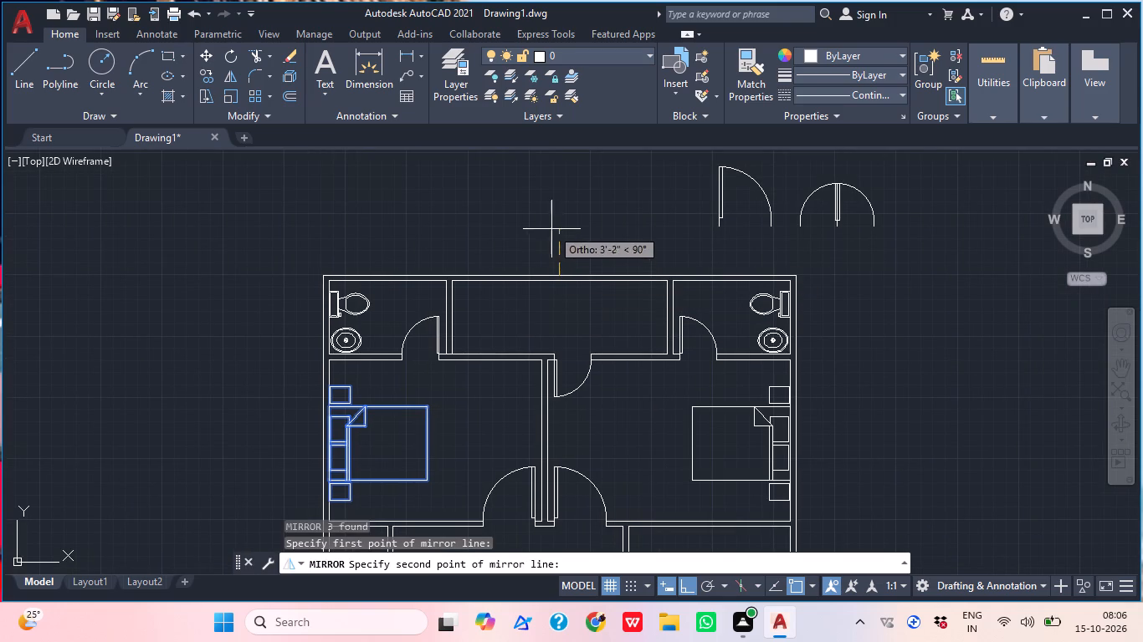
click(546, 216)
drag(584, 277, 546, 216)
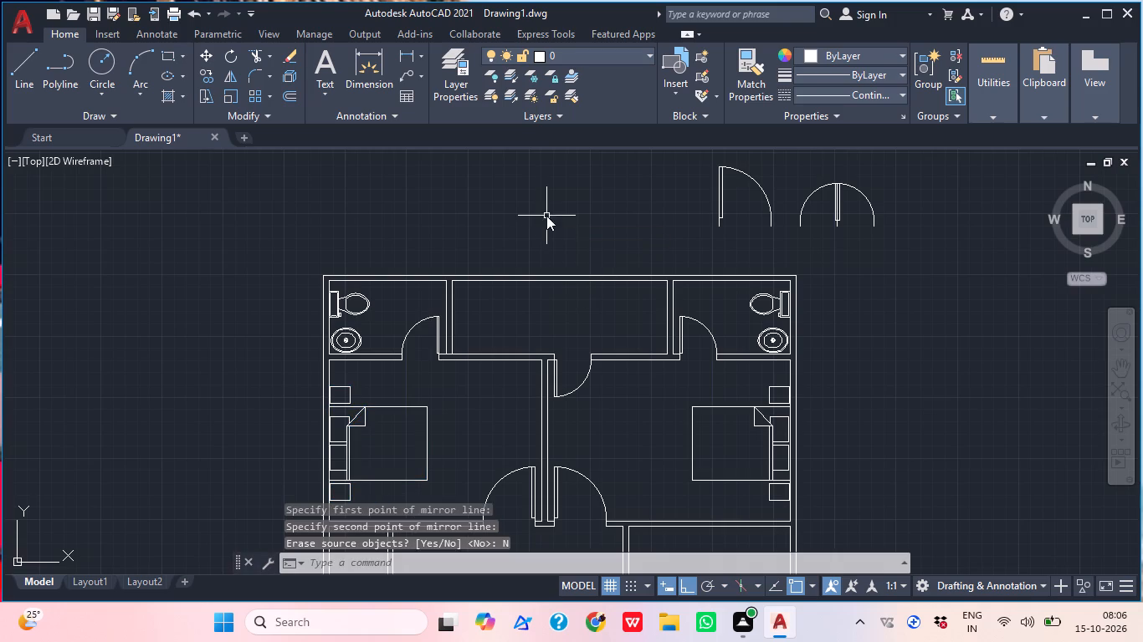
Draw a horizontal line across the narrow room below the left bedroom, from the exterior wall's inner face to the partition's near face.
middle_drag(620, 396, 617, 285)
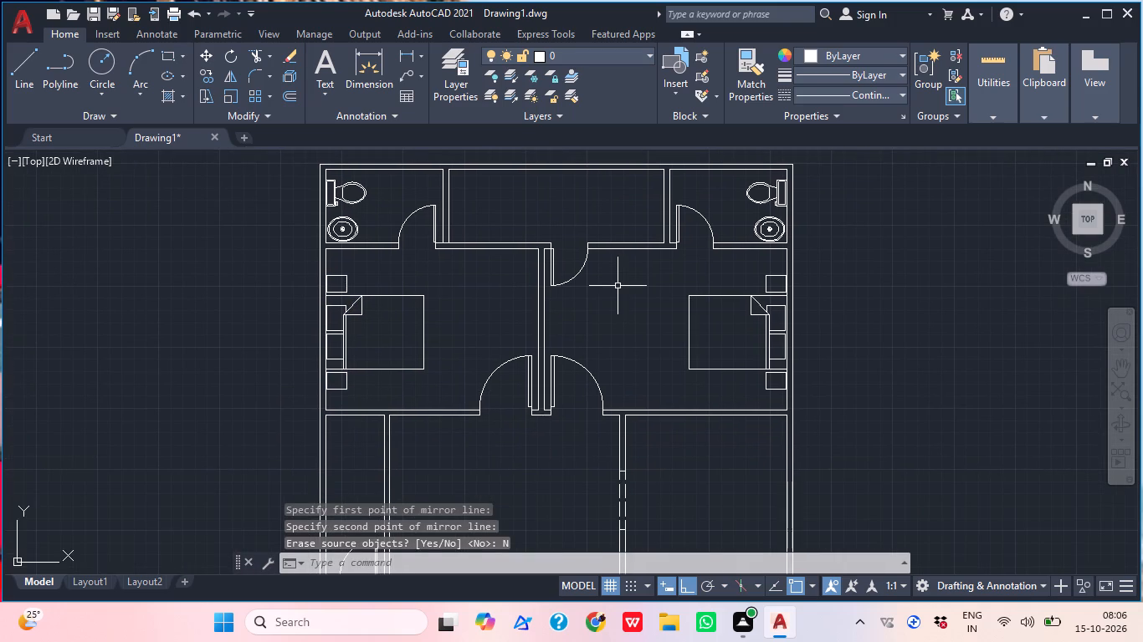
middle_drag(489, 390, 664, 283)
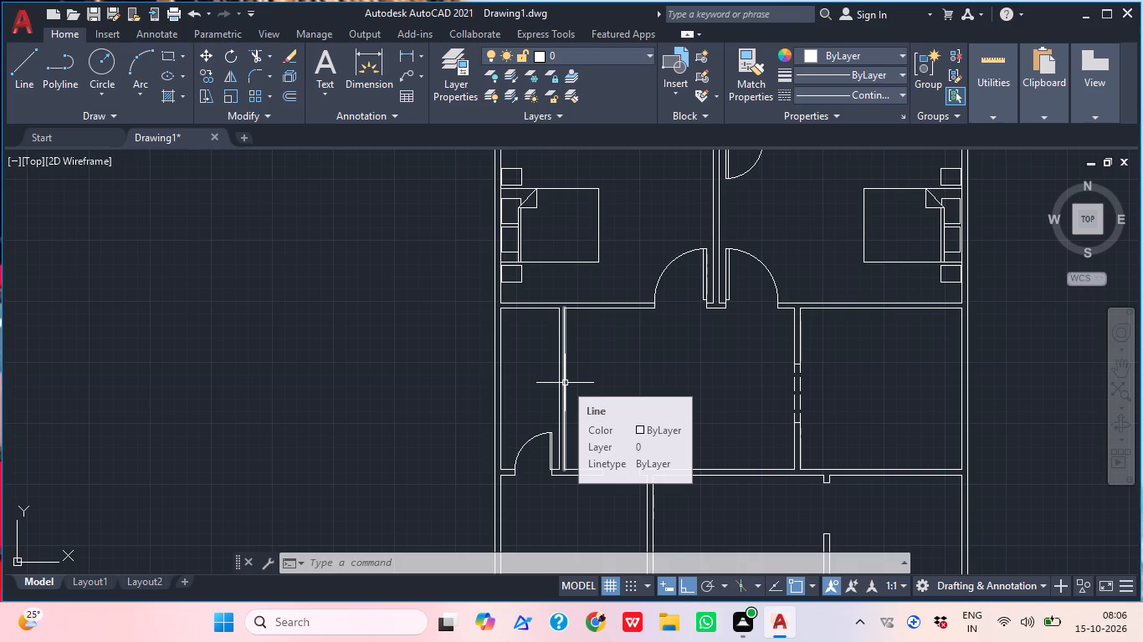
key(l)
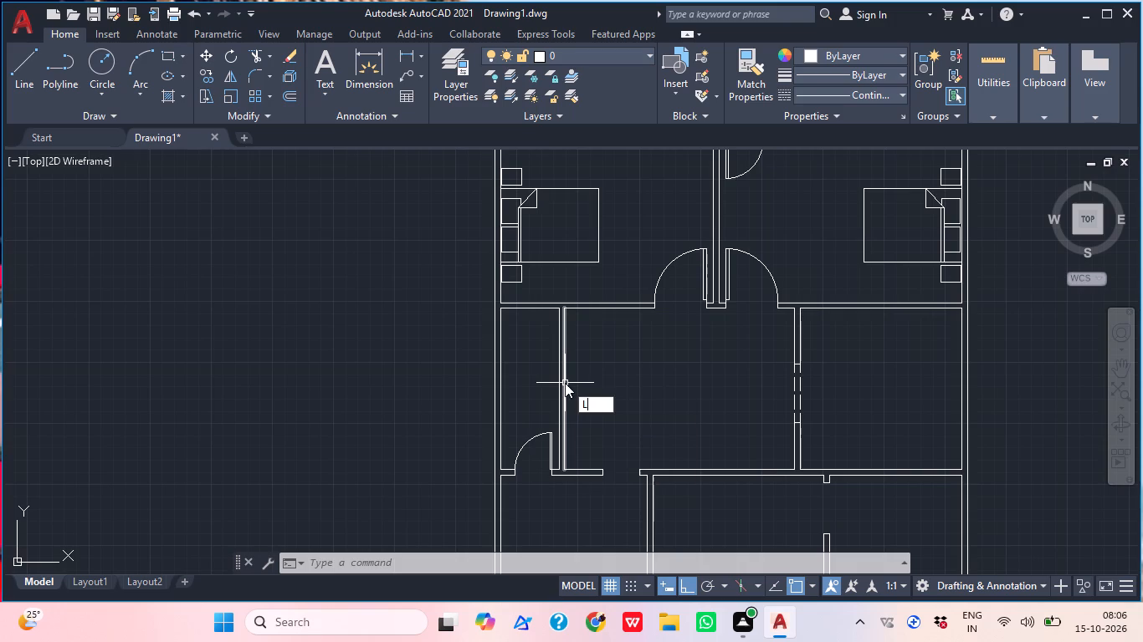
key(space)
scroll(500, 365, up, 1)
click(500, 361)
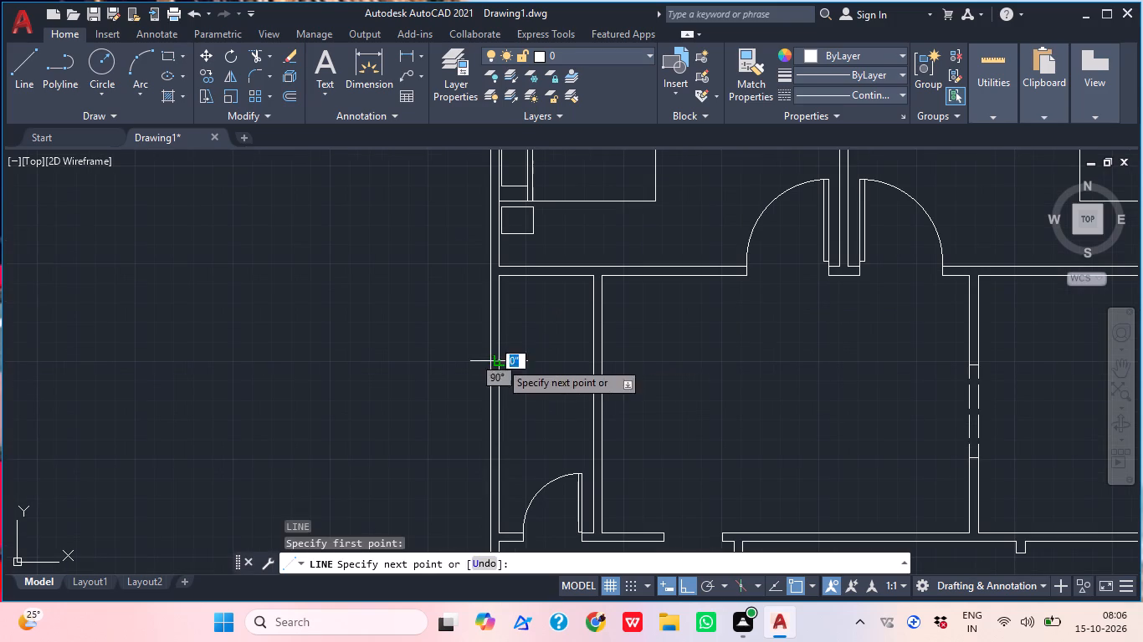
scroll(581, 360, up, 2)
click(615, 366)
key(Escape)
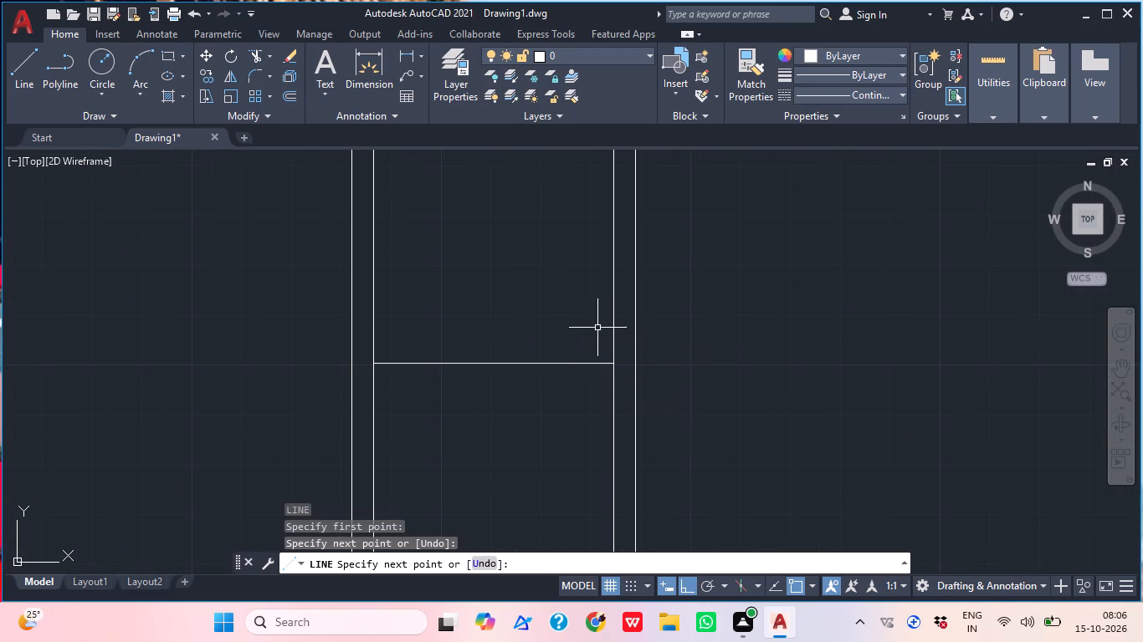
Offset the new horizontal line 4.5" downward to form the cross wall's second face.
key(o)
key(space)
text(4.5")
key(Return)
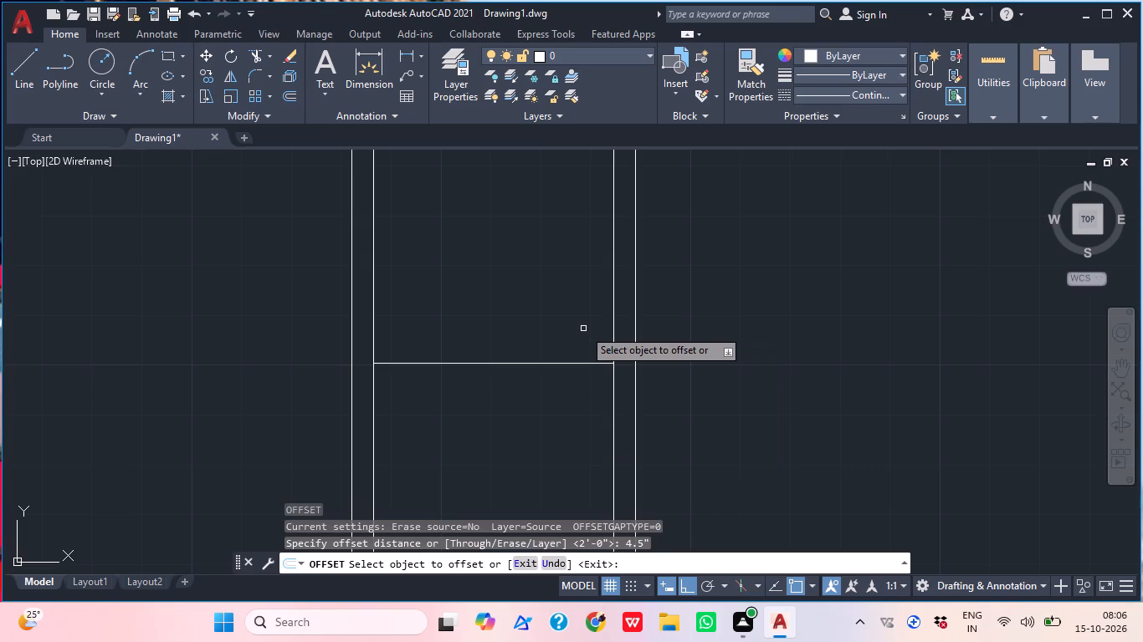
click(538, 363)
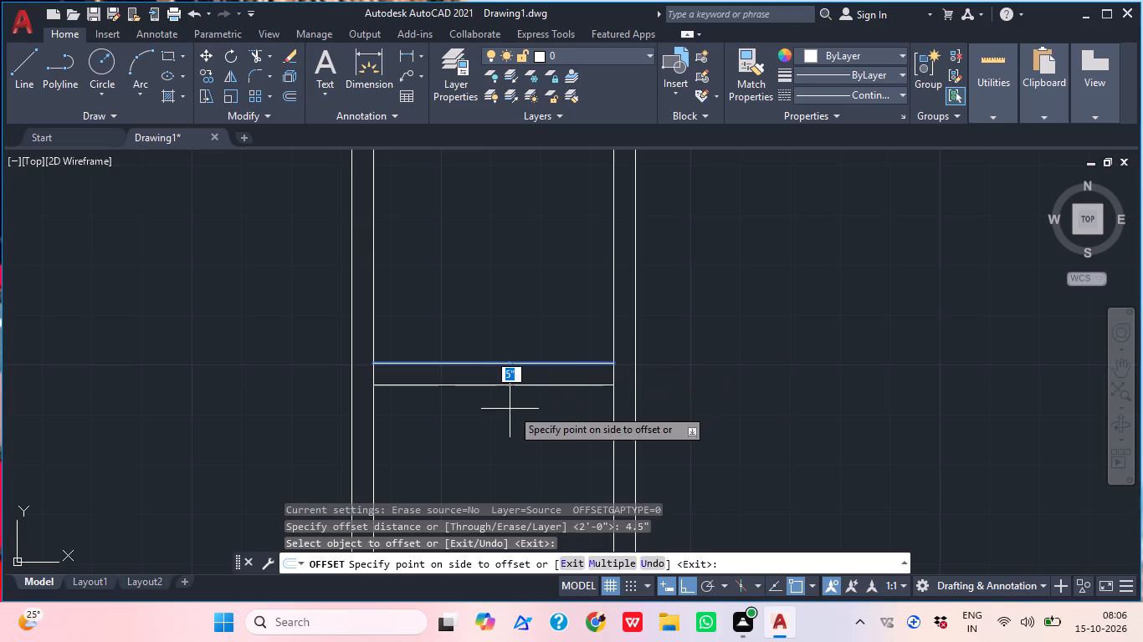
click(497, 422)
key(Escape)
Trim the vertical wall lines between the cross wall's two faces at both ends to open the junctions.
text(TR)
key(space)
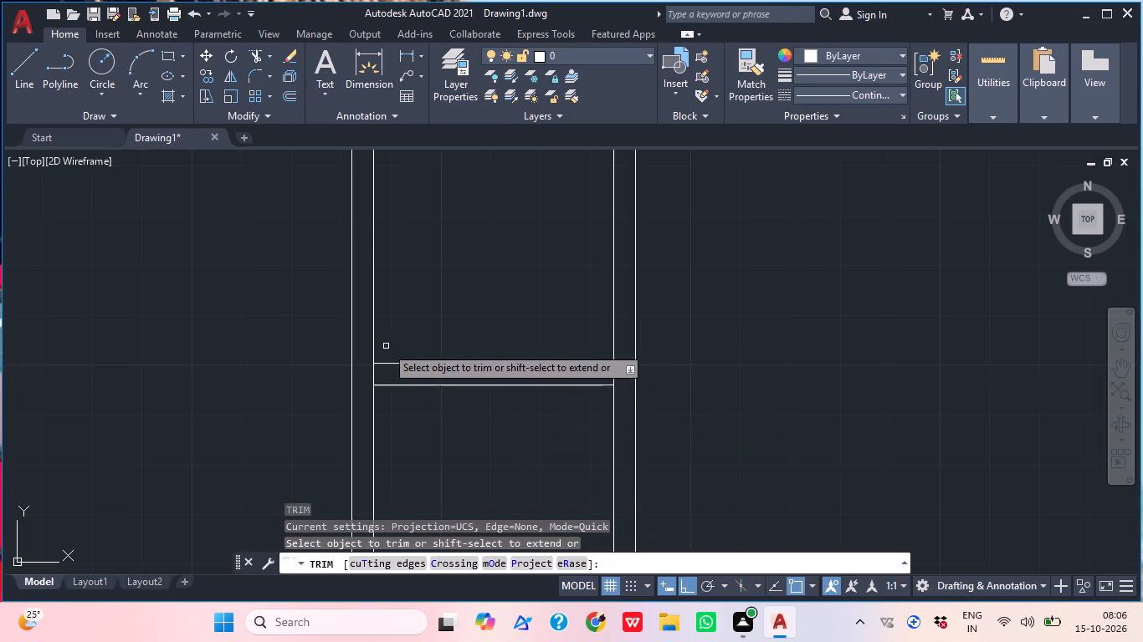
click(371, 374)
click(620, 371)
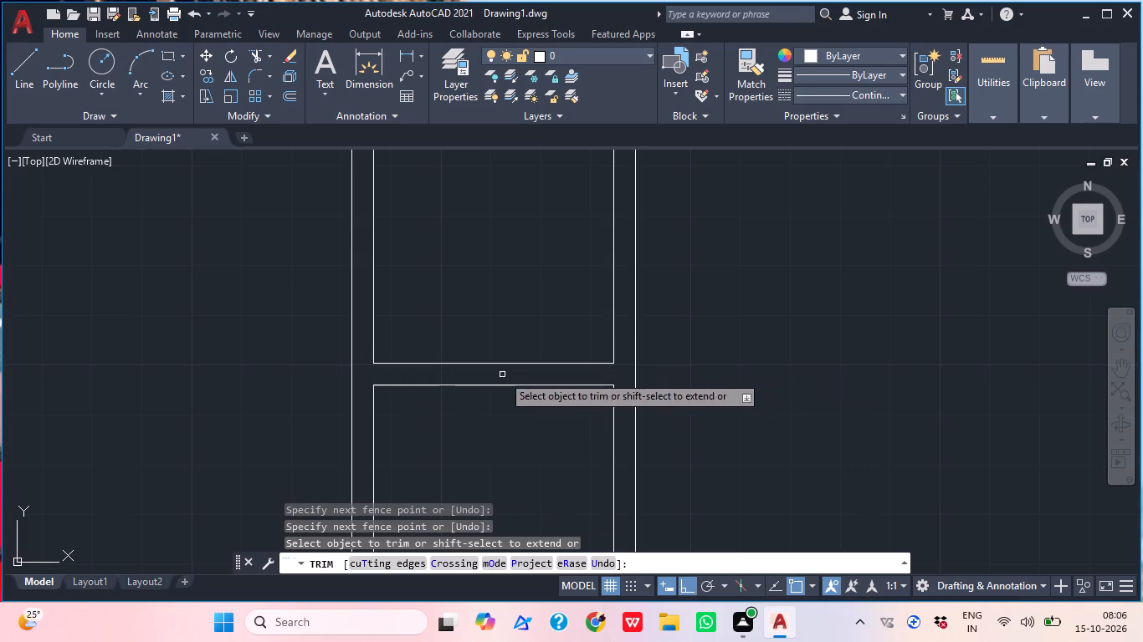
scroll(491, 350, down, 2)
middle_drag(546, 380, 512, 339)
key(Escape)
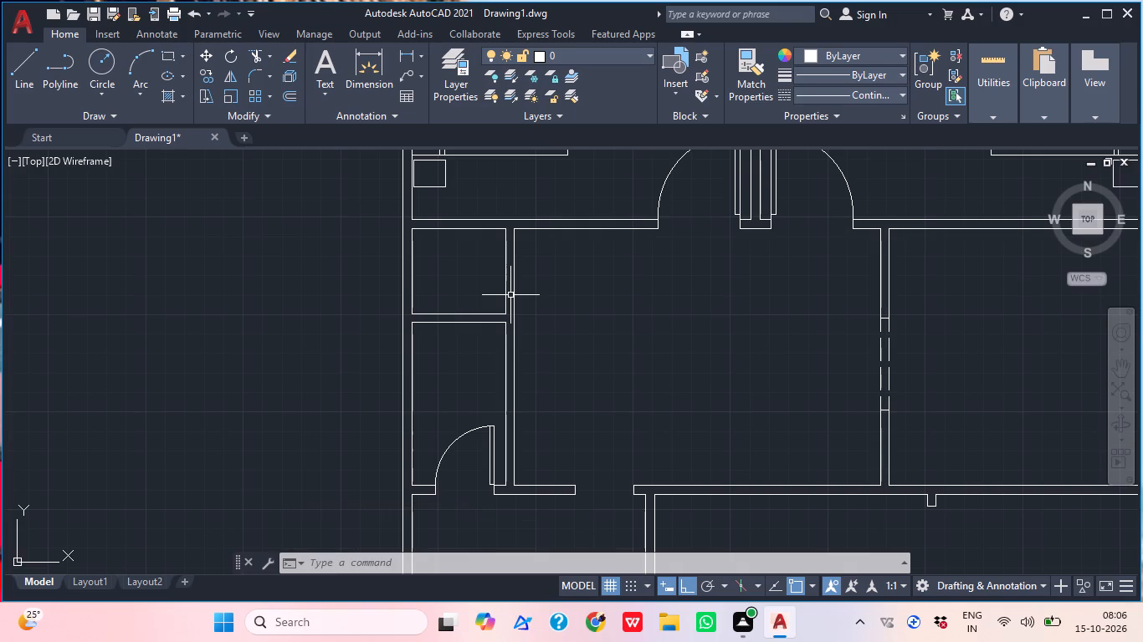
Start another Offset near the partition beside the narrow room's upper compartment.
text(O)
key(space)
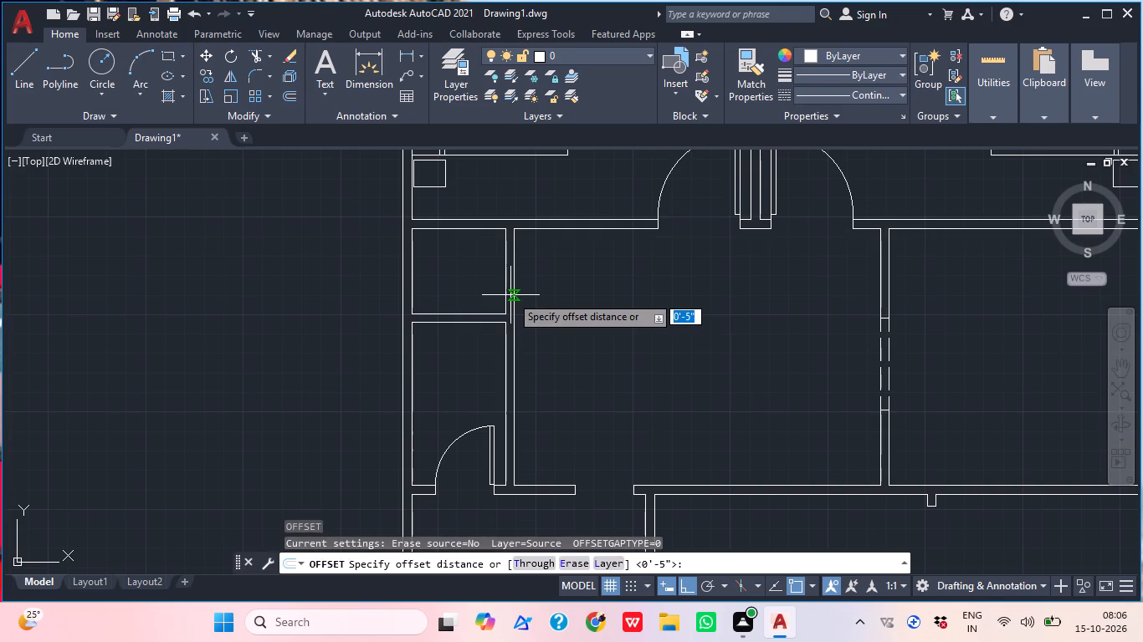
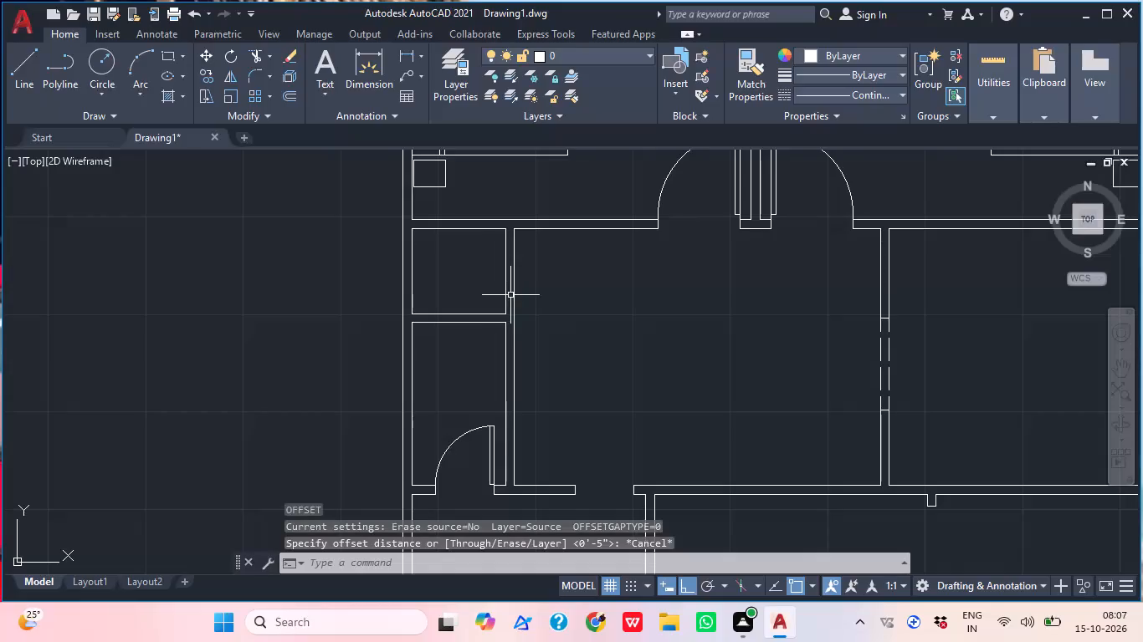
Insert the "Toilet - top" block in the narrow room's lower compartment, centred against the cross wall's lower face.
text(I)
key(space)
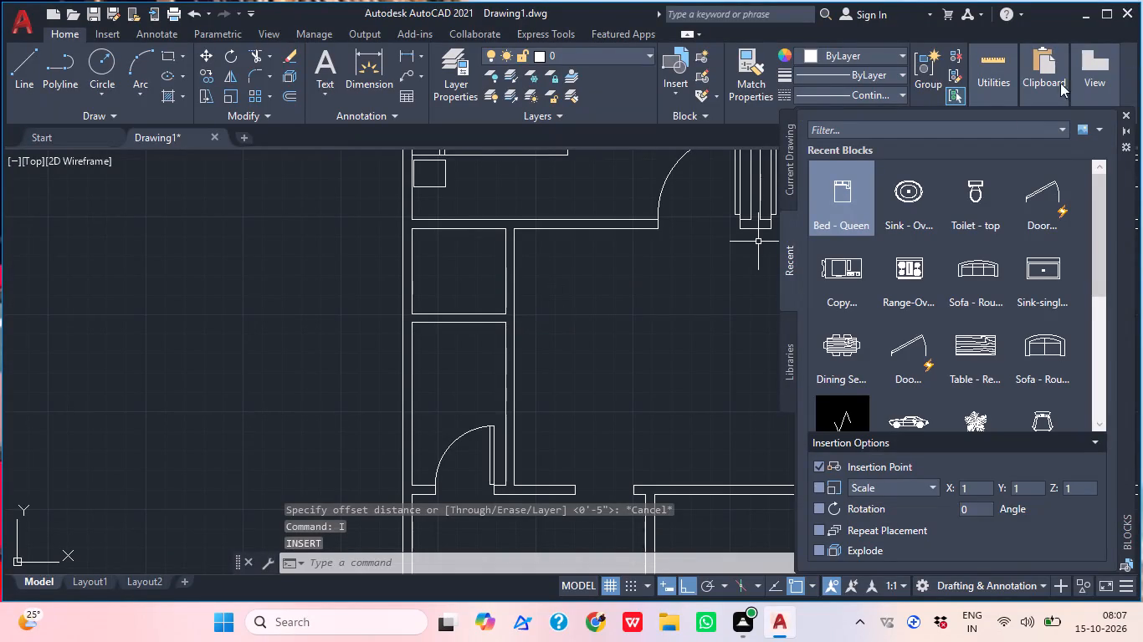
drag(976, 189, 459, 323)
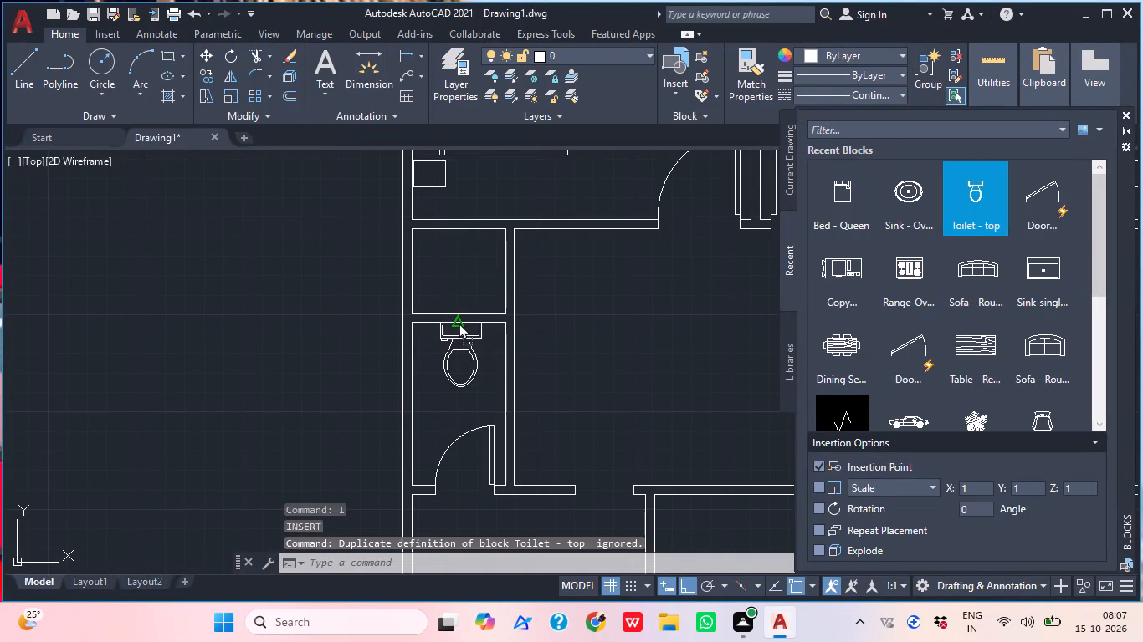
drag(459, 323, 459, 323)
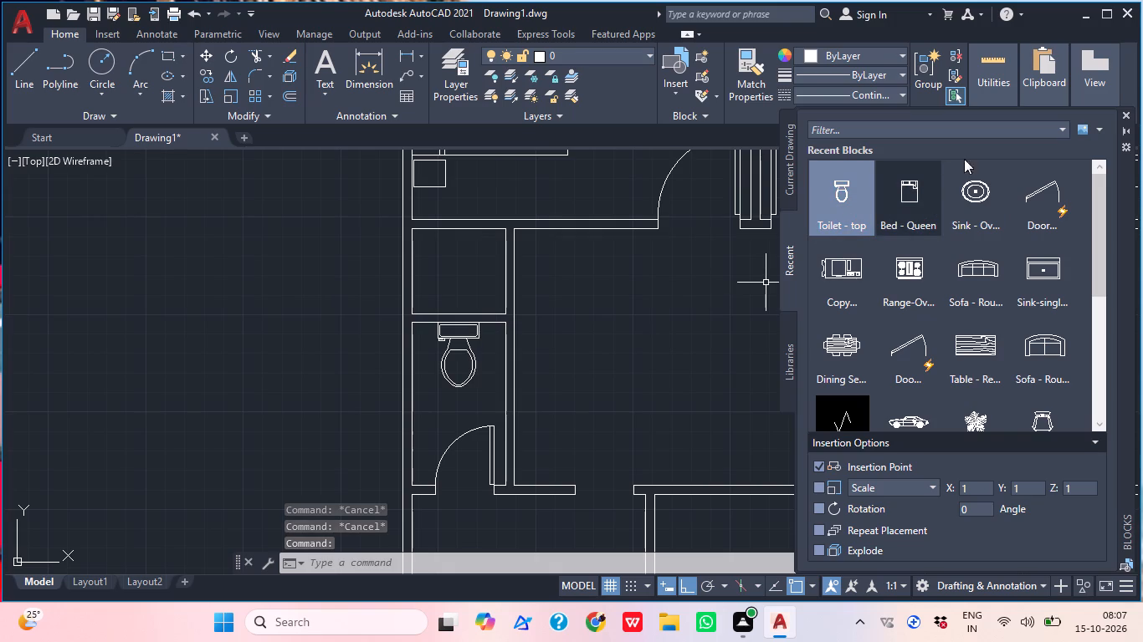
click(1122, 112)
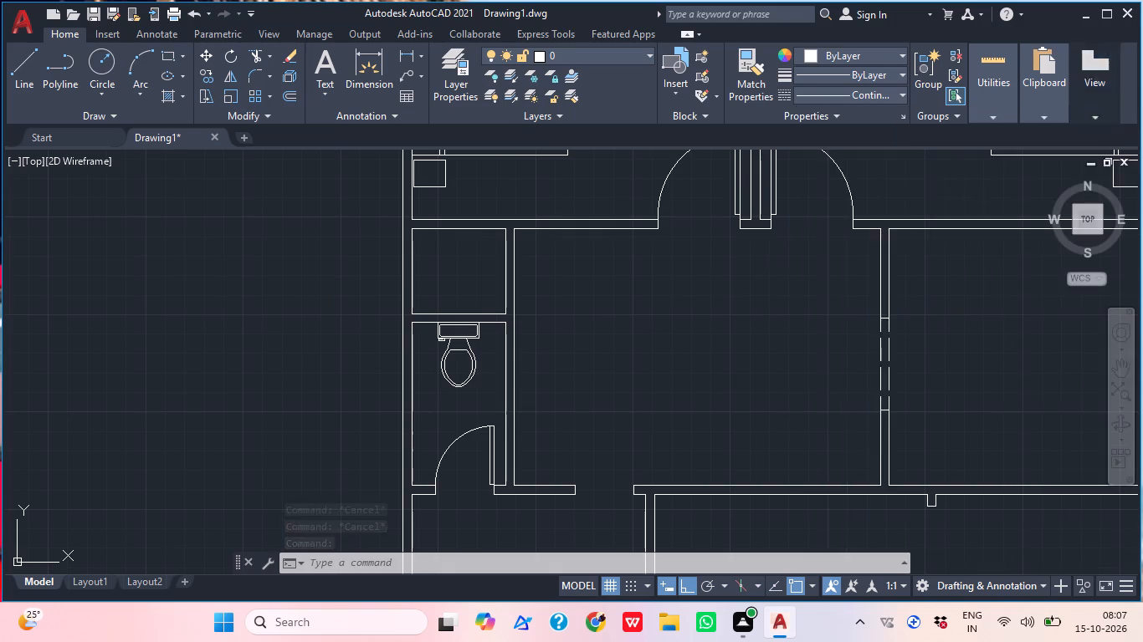
Copy the left bedroom's bed and two side tables down into the lower-left room, against the exterior wall.
scroll(691, 333, down, 2)
middle_drag(718, 382, 547, 334)
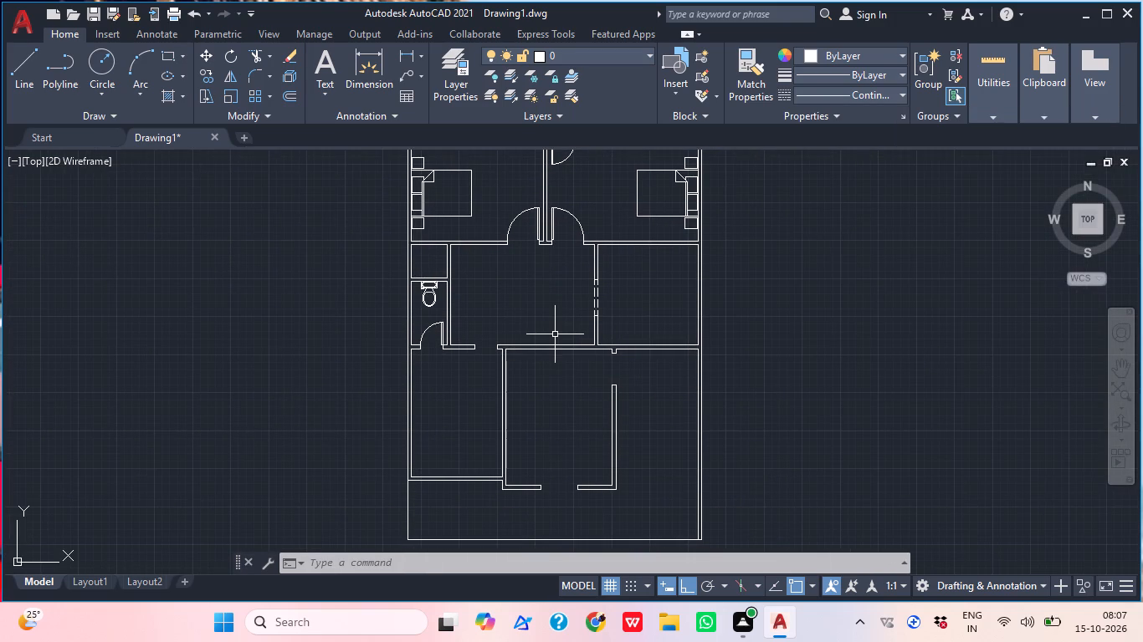
click(490, 232)
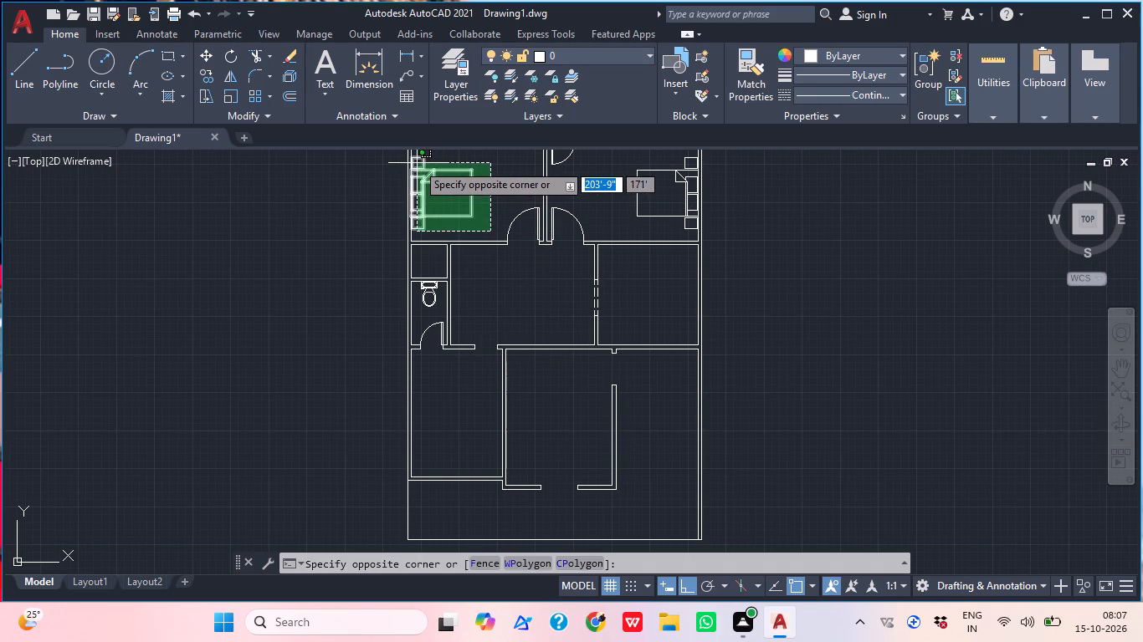
click(417, 163)
text(COP)
key(space)
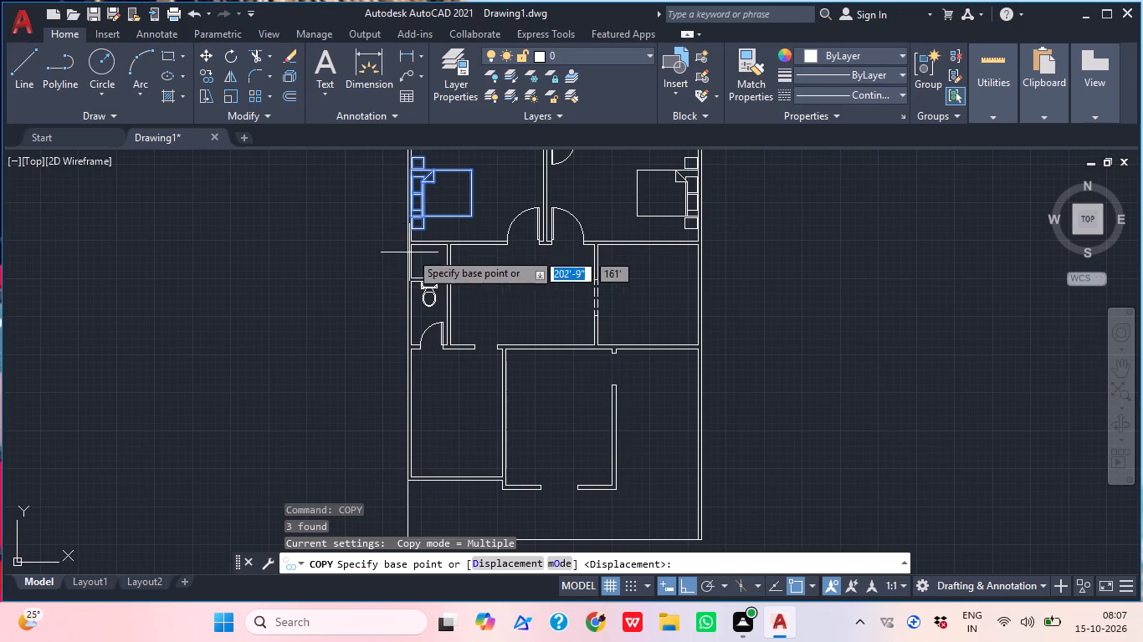
scroll(420, 242, up, 2)
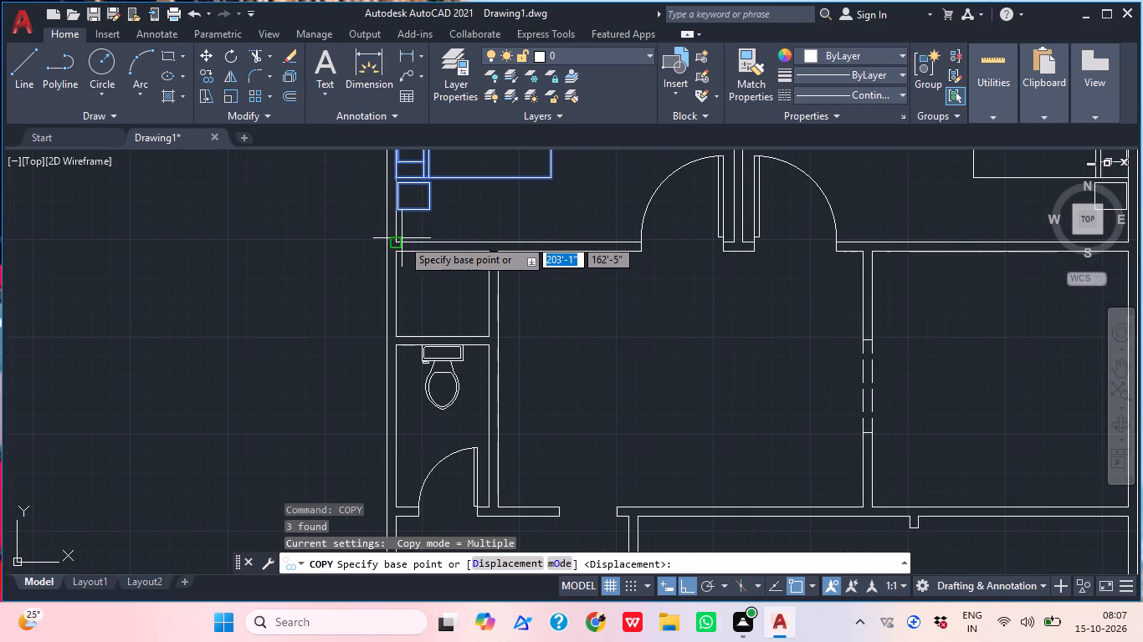
click(396, 238)
scroll(478, 217, down, 2)
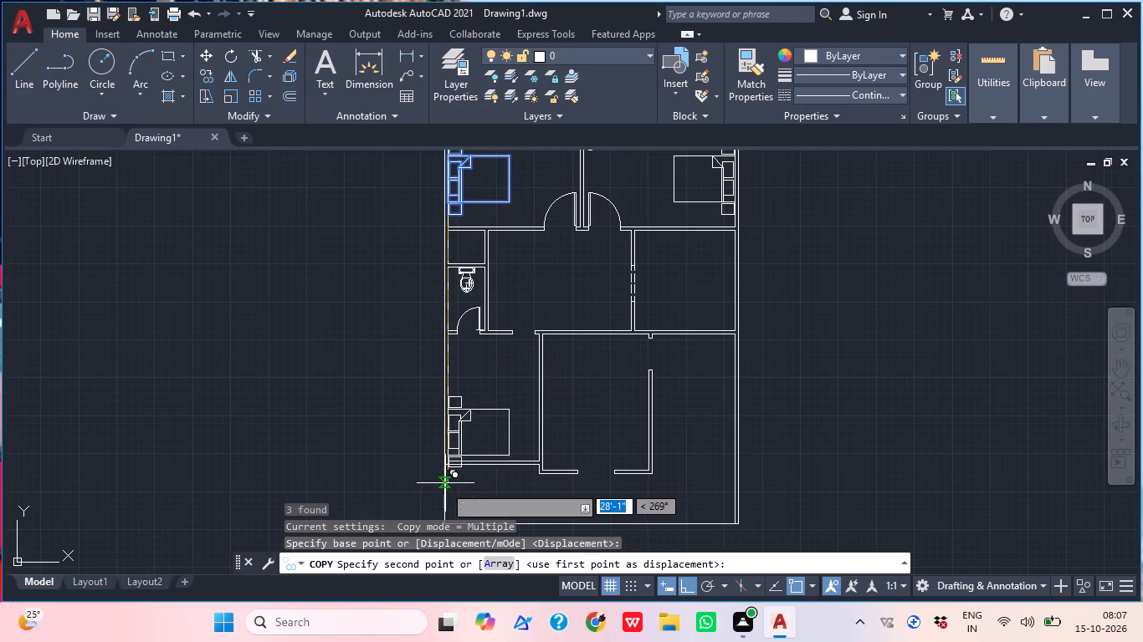
scroll(442, 461, up, 3)
click(459, 469)
scroll(536, 374, down, 2)
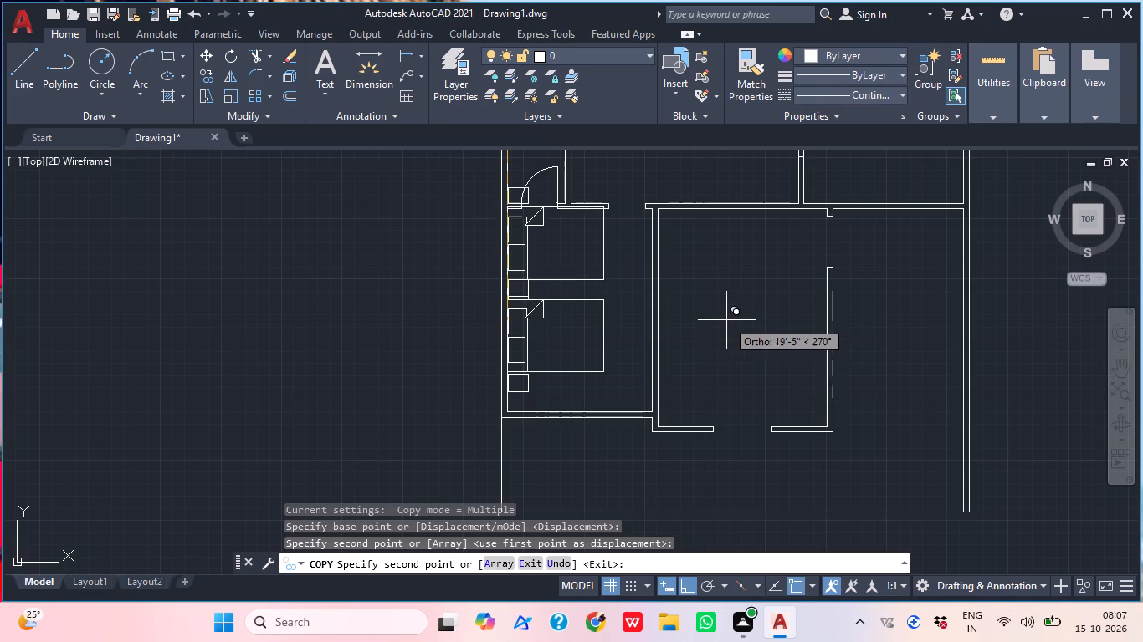
key(Escape)
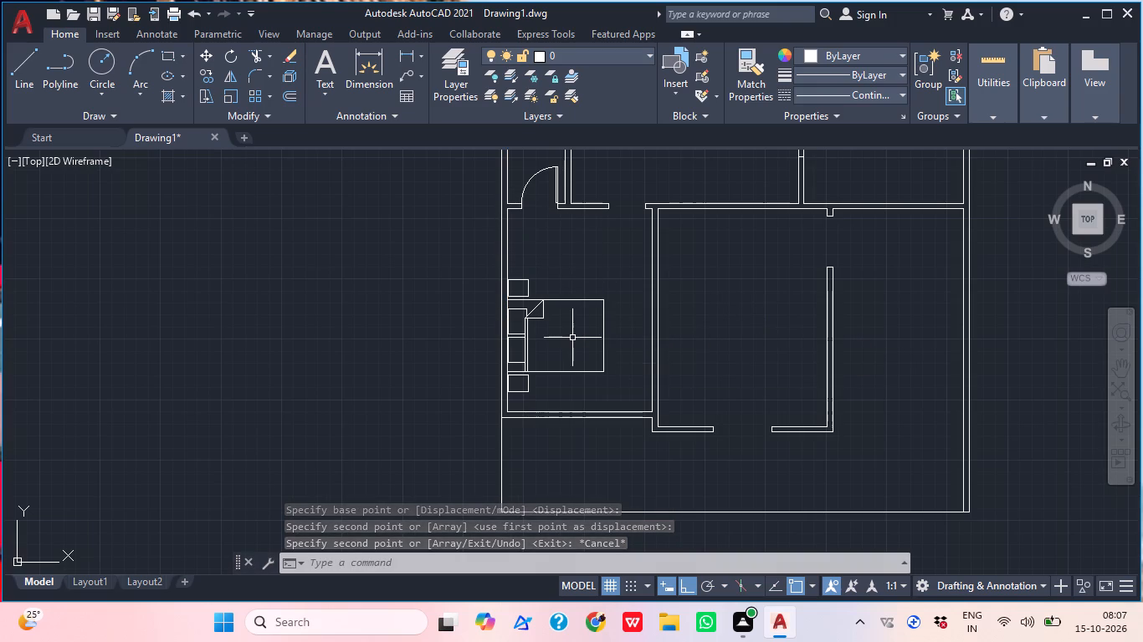
Draw an L-shaped counter edge in the right room from its upper wall: about 8' down, 6' left, and 2'-10" down to the lower wall.
middle_drag(705, 327, 371, 389)
scroll(503, 363, down, 1)
scroll(371, 389, up, 1)
scroll(546, 355, down, 1)
middle_drag(544, 355, 518, 456)
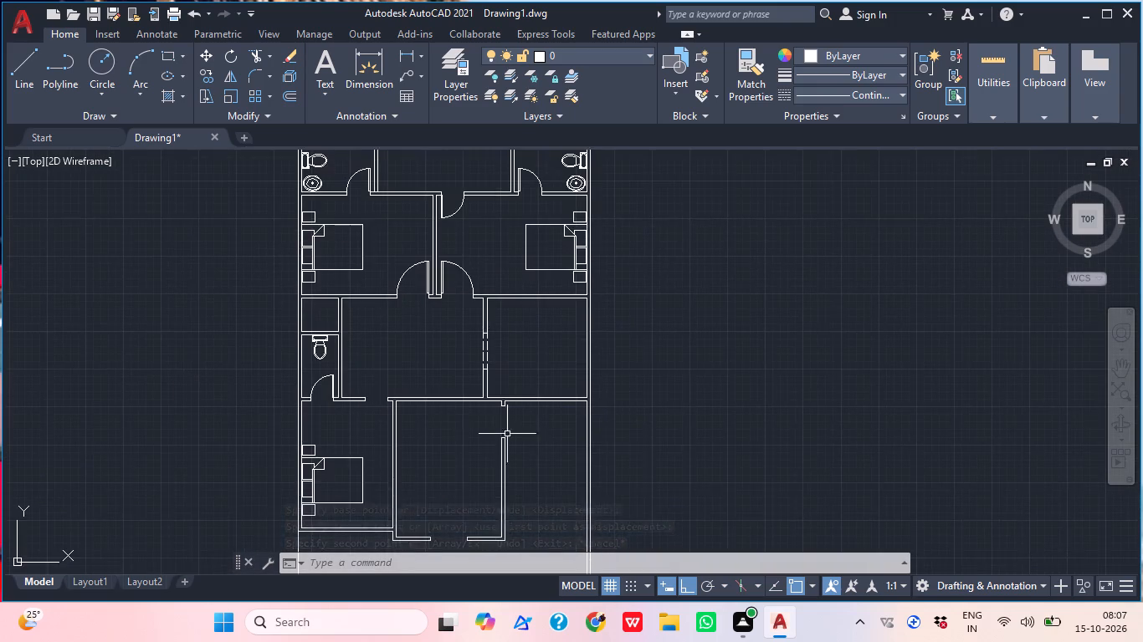
middle_drag(476, 396, 494, 470)
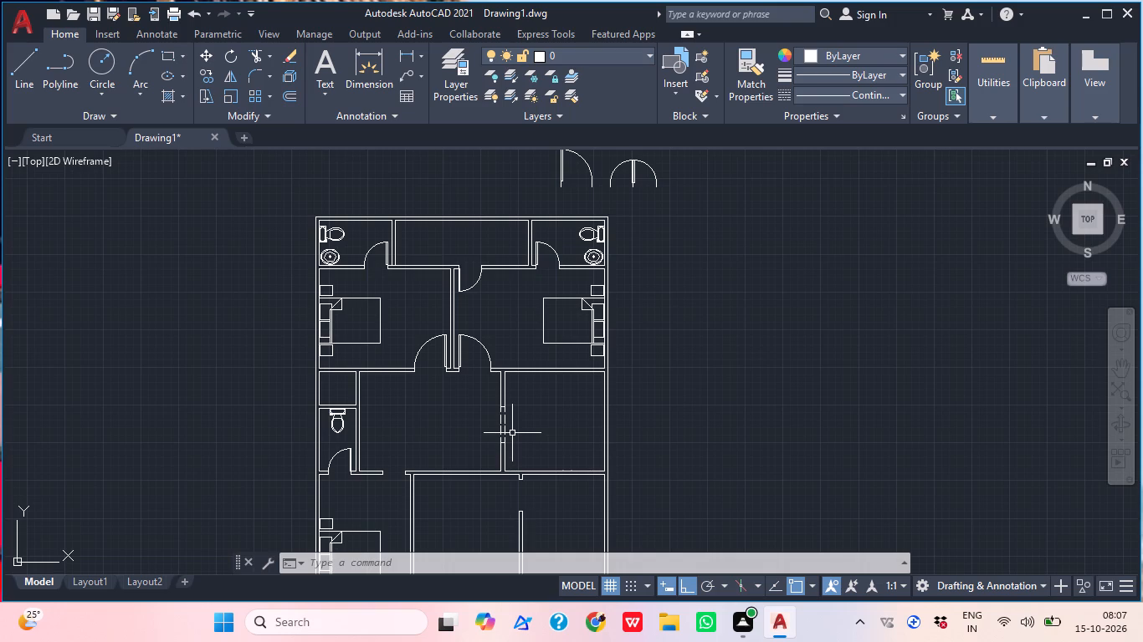
text(L)
key(space)
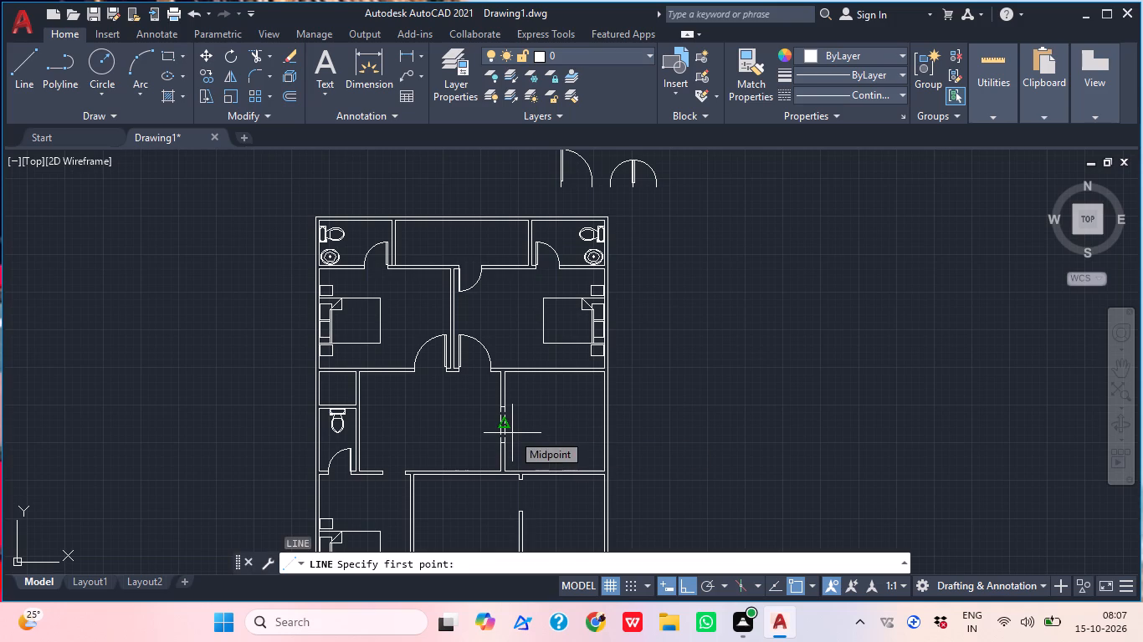
middle_drag(577, 436, 551, 311)
scroll(552, 268, up, 1)
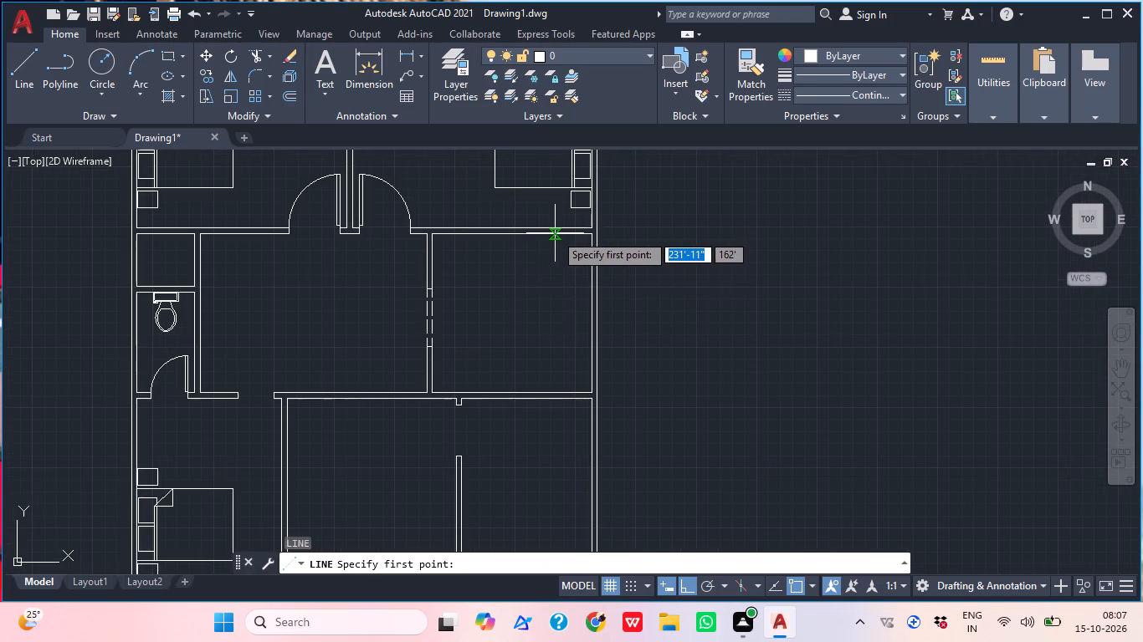
scroll(553, 233, up, 1)
click(556, 235)
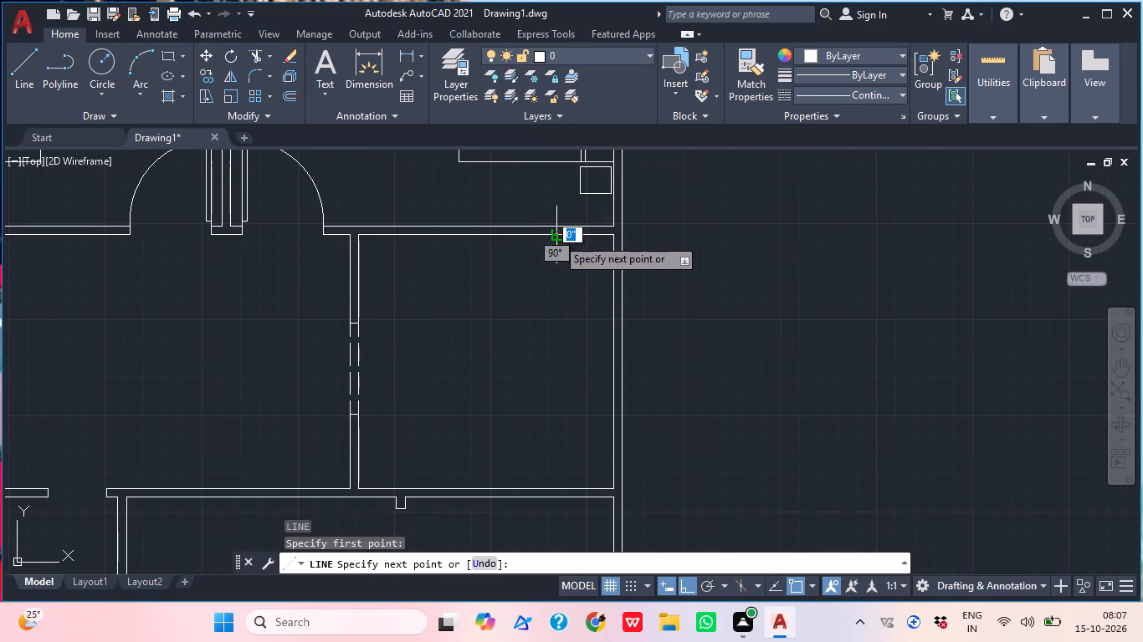
click(556, 425)
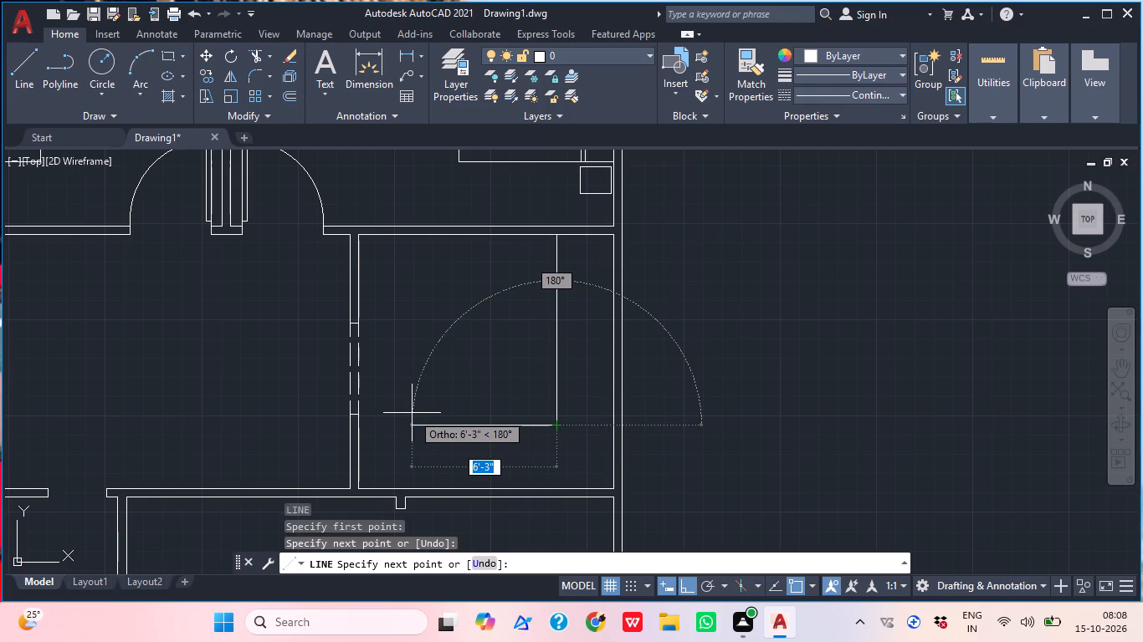
scroll(420, 421, up, 1)
middle_drag(420, 421, 434, 293)
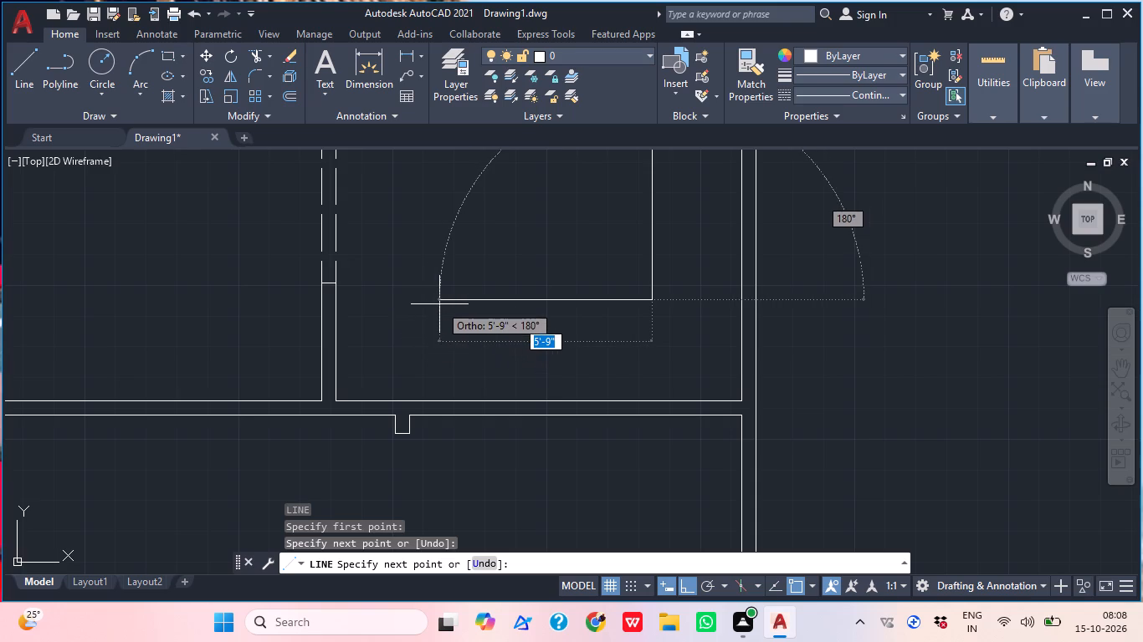
click(433, 304)
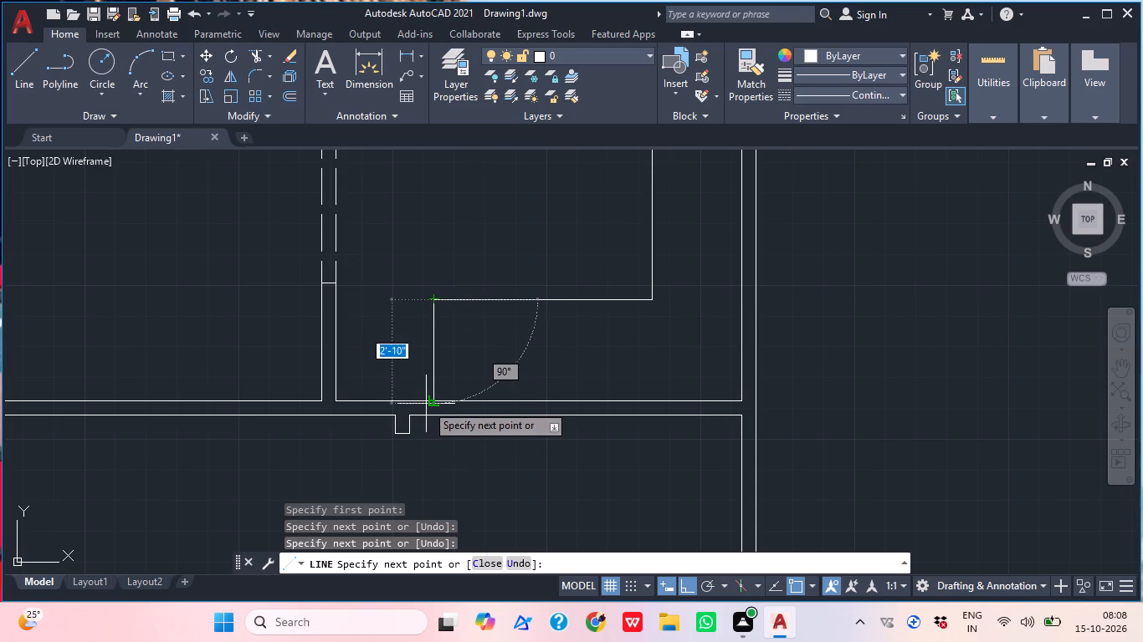
click(430, 405)
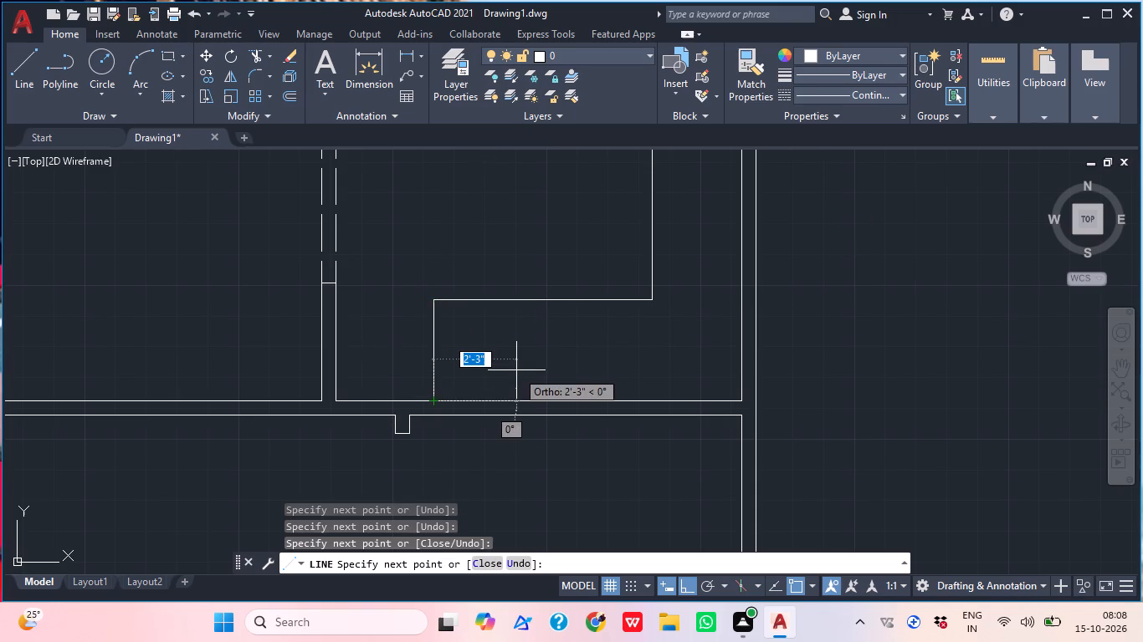
key(Escape)
Insert the "Range-Oven - 30 in top" block in the empty space outside the right exterior wall.
scroll(516, 370, down, 3)
middle_drag(525, 370, 534, 406)
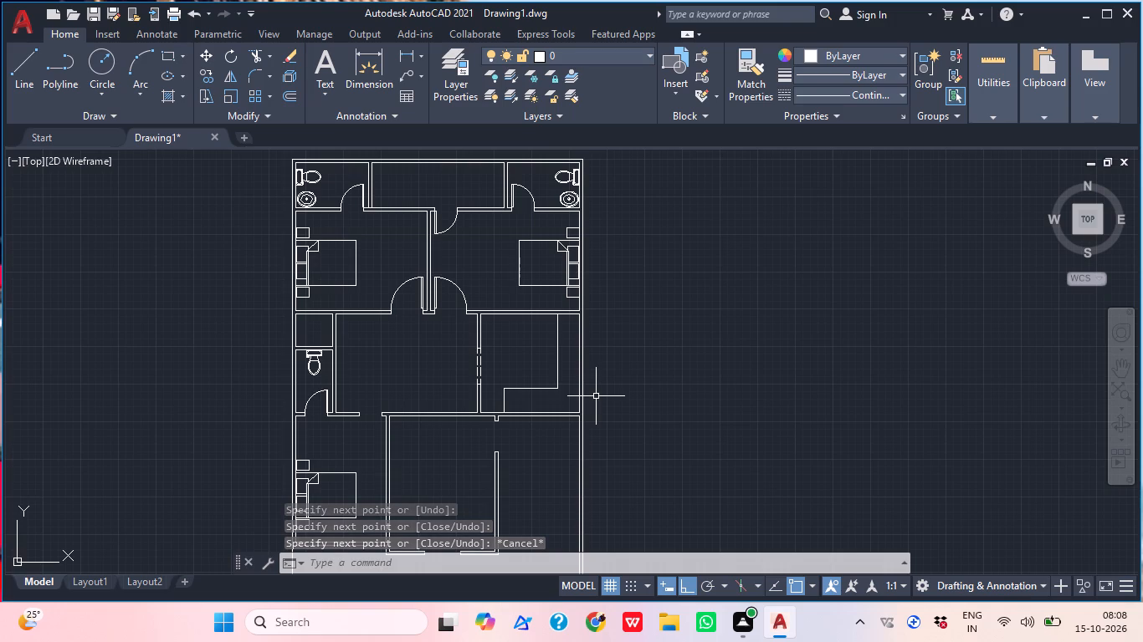
text(I)
key(space)
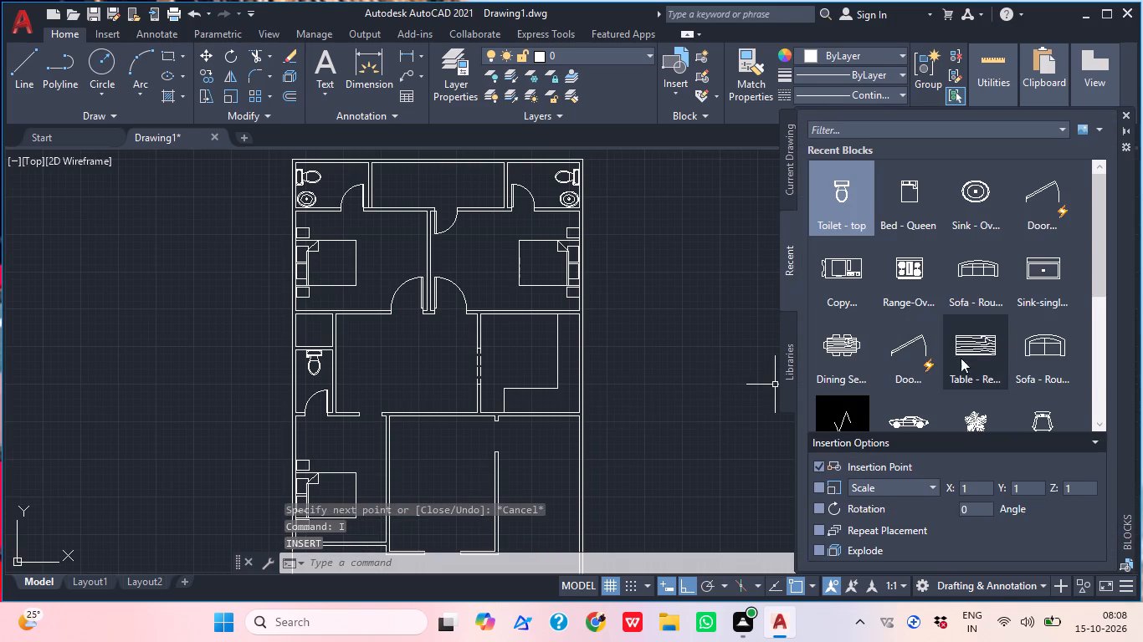
drag(930, 288, 695, 323)
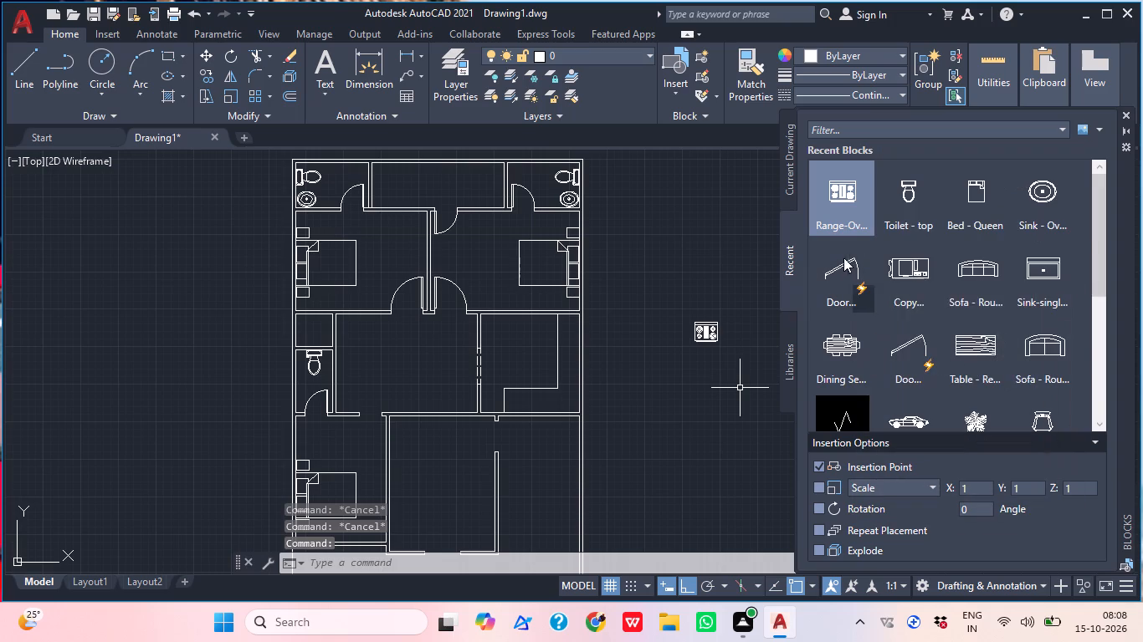
Insert the recent block labelled "Copy..." on the lower leg of the right room's counter, along its upper edge.
drag(910, 261, 537, 402)
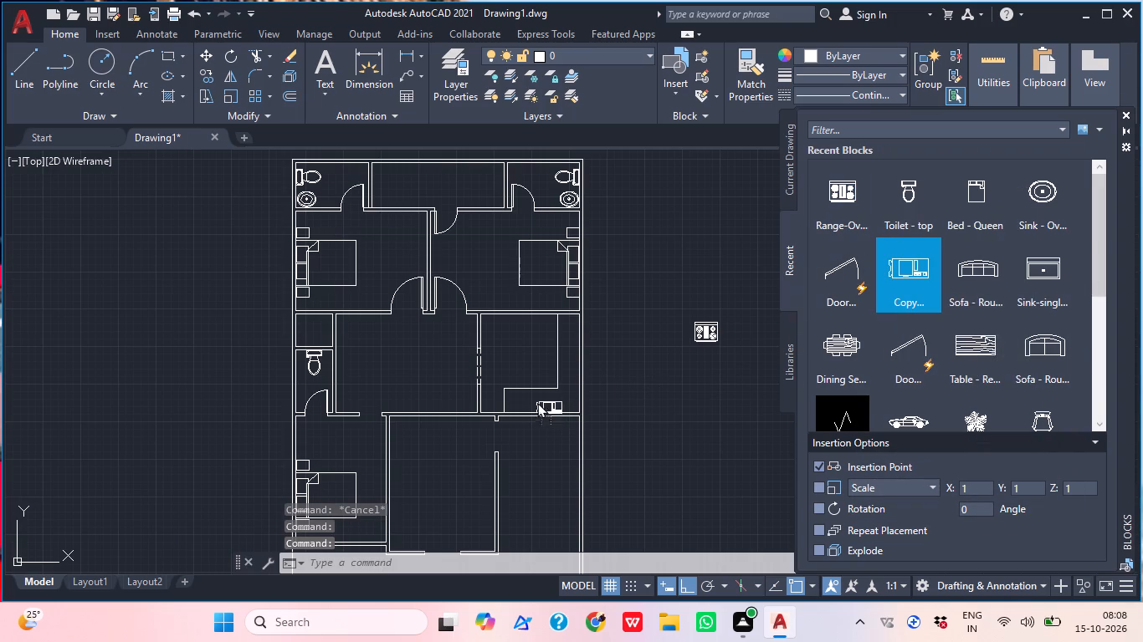
drag(537, 402, 522, 397)
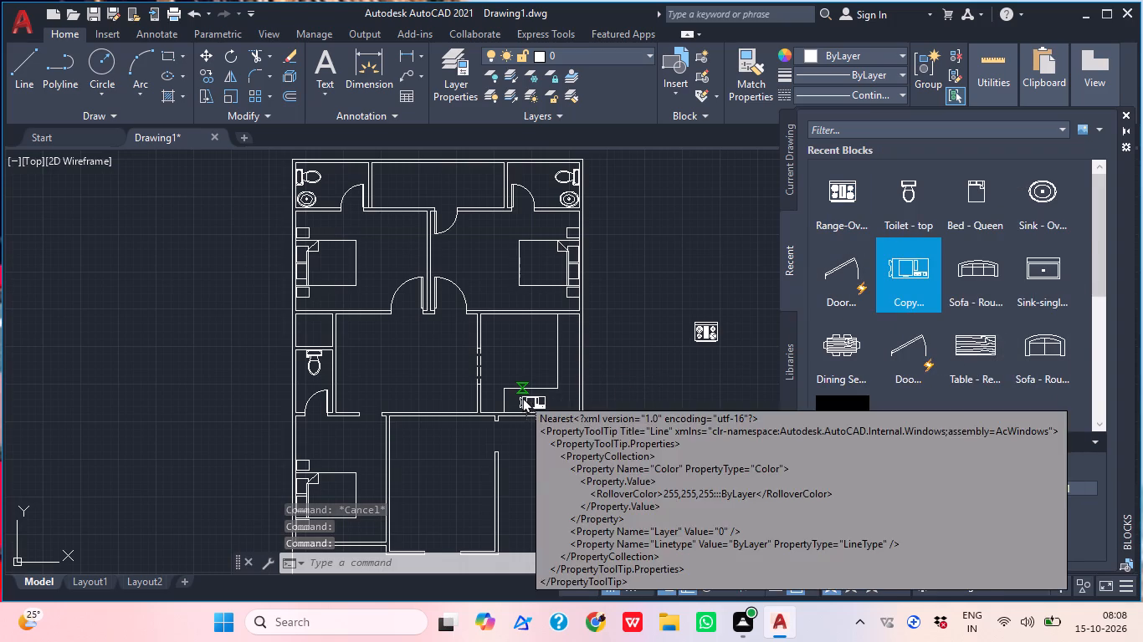
drag(522, 397, 521, 396)
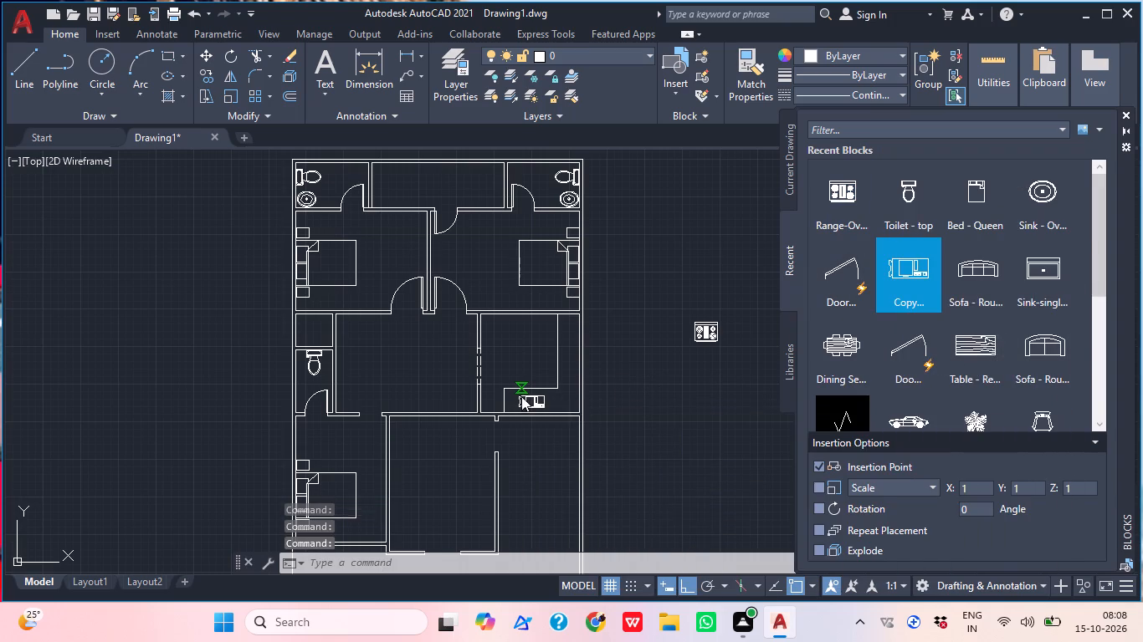
Move the newly inserted block straight down, clear of the counter's upper edge, and close the block library.
scroll(557, 412, up, 2)
click(527, 385)
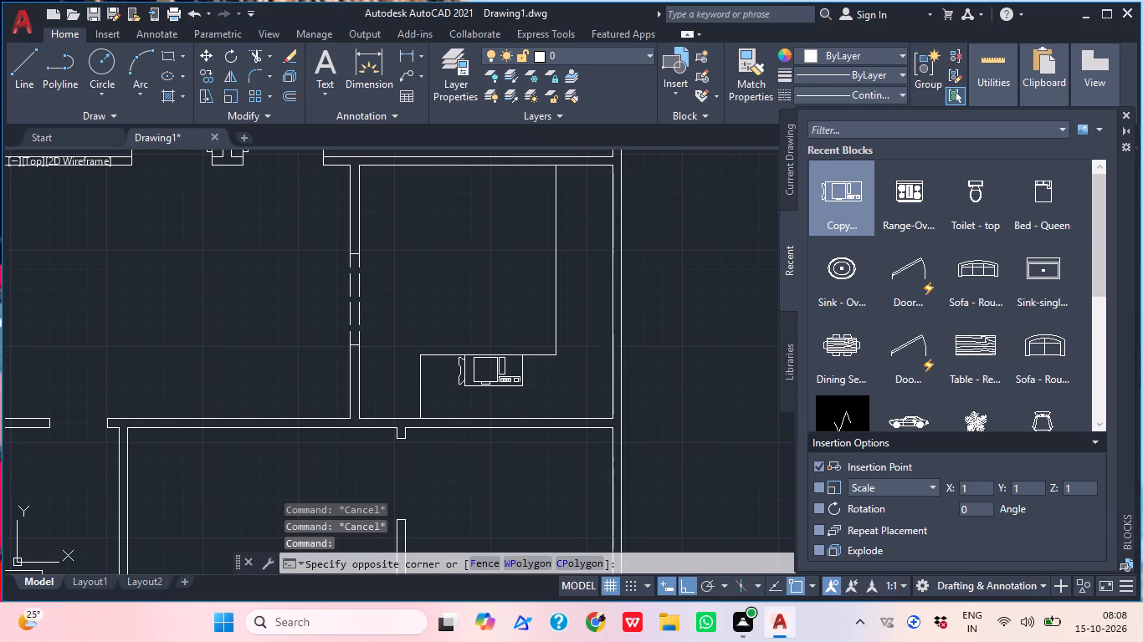
click(504, 380)
text(M)
key(space)
click(501, 377)
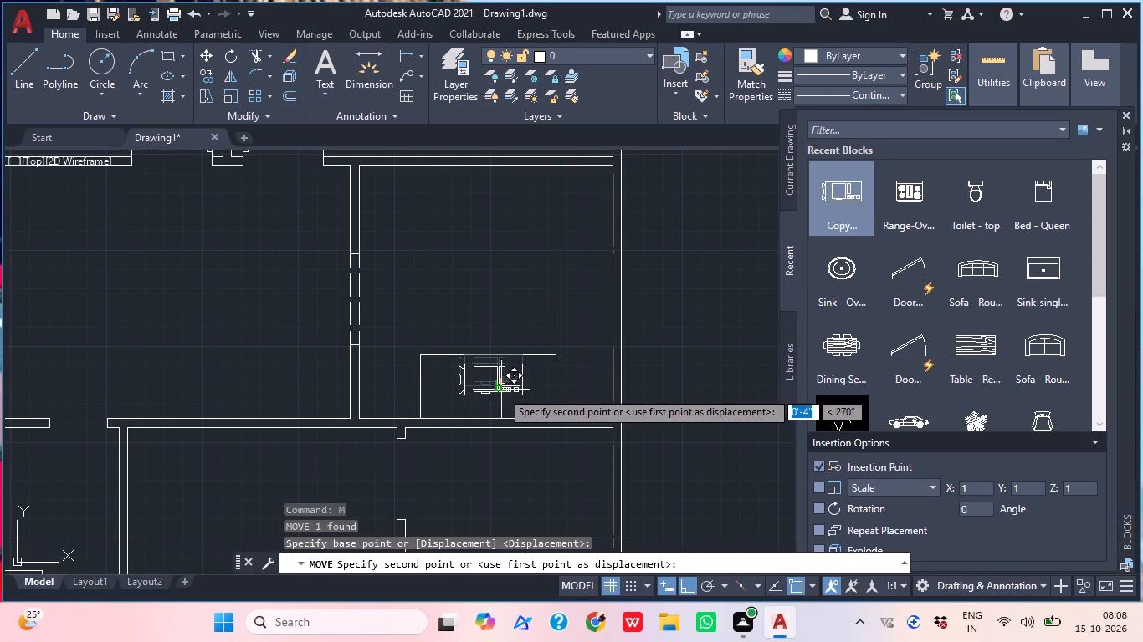
click(501, 396)
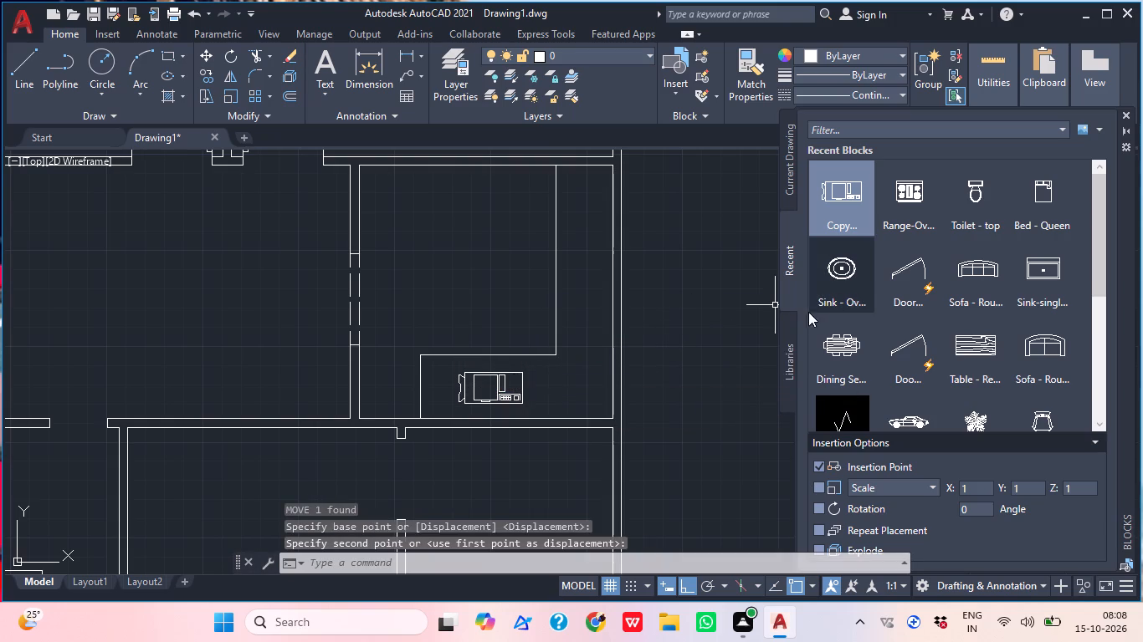
click(1124, 113)
Rotate the range-oven block outside the plan to 270° about a point beside it.
drag(1037, 252, 987, 288)
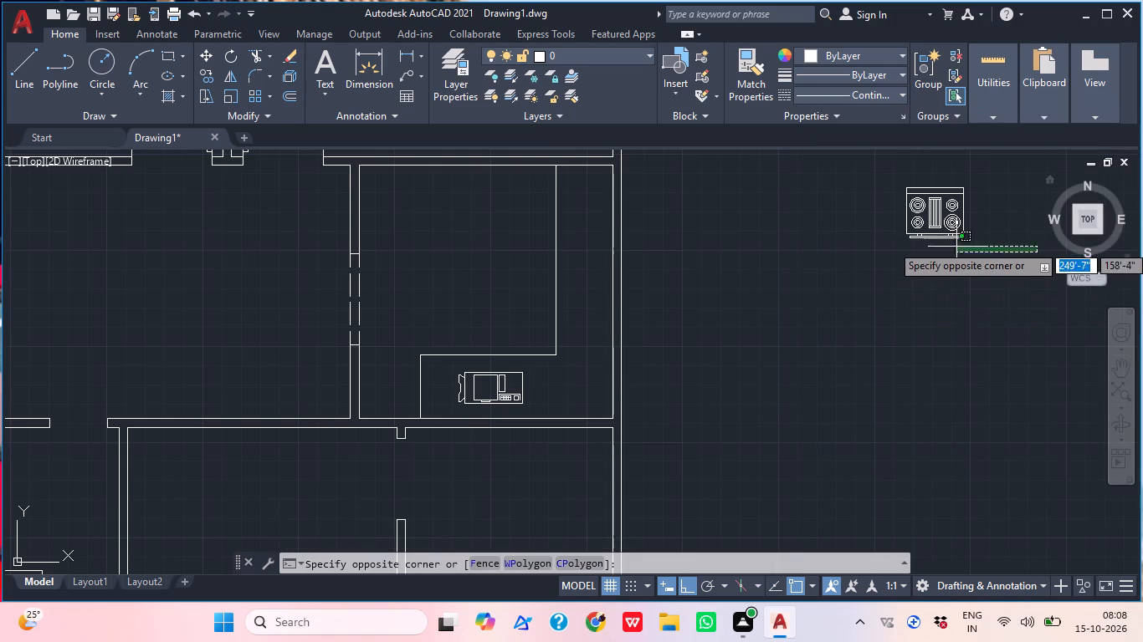
click(865, 229)
key(t)
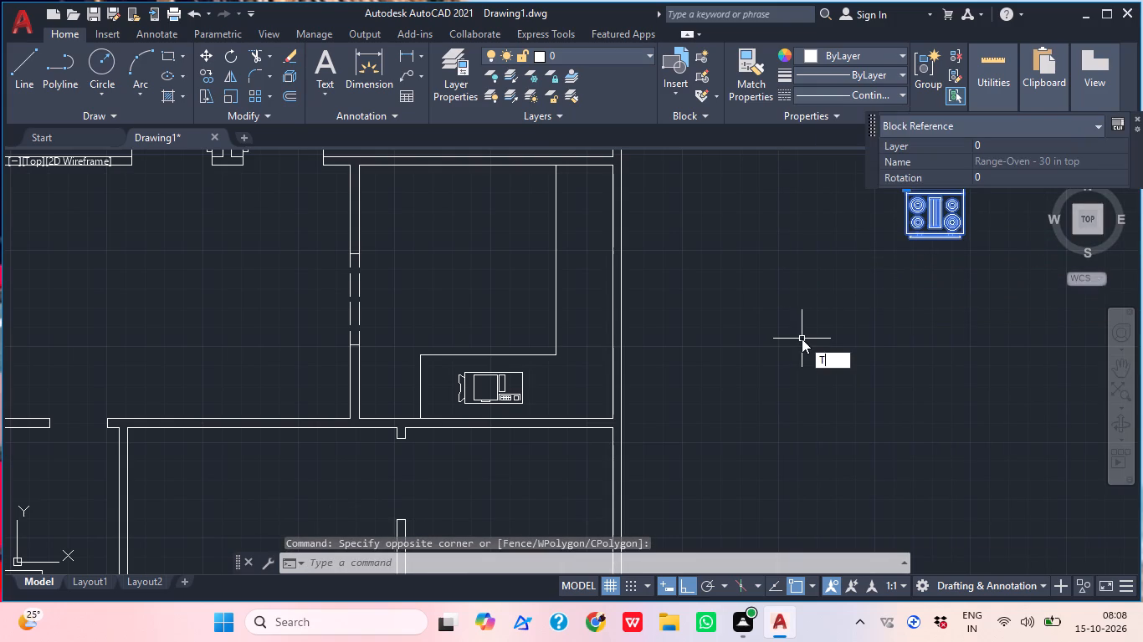
key(BackSpace)
text(RO)
key(space)
click(1007, 283)
middle_drag(724, 364, 510, 359)
scroll(695, 364, down, 1)
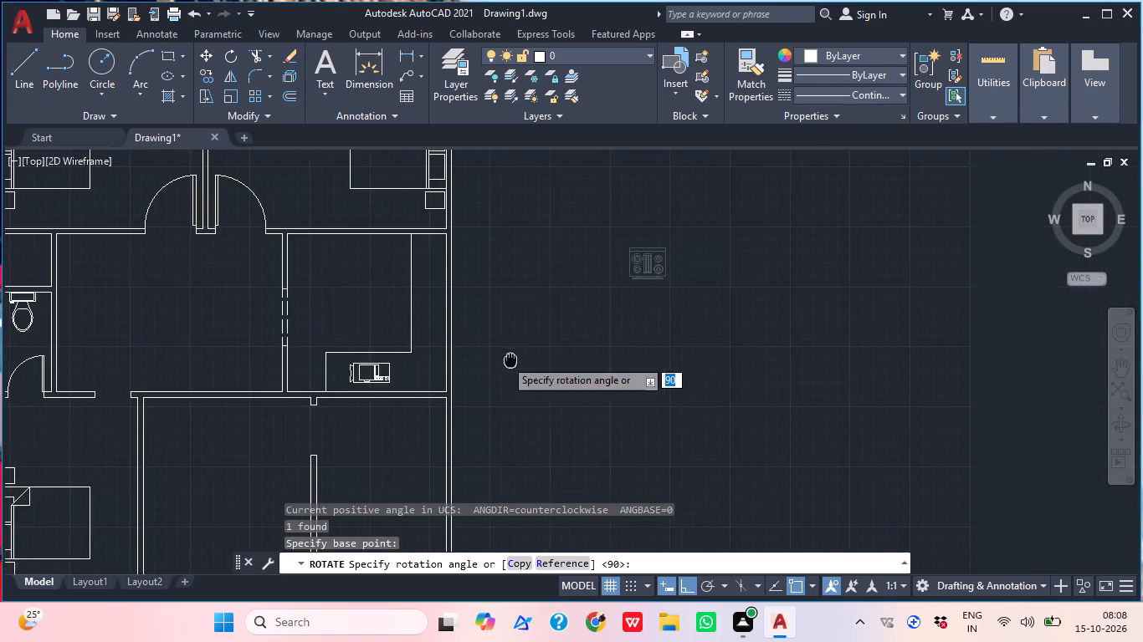
scroll(741, 234, up, 1)
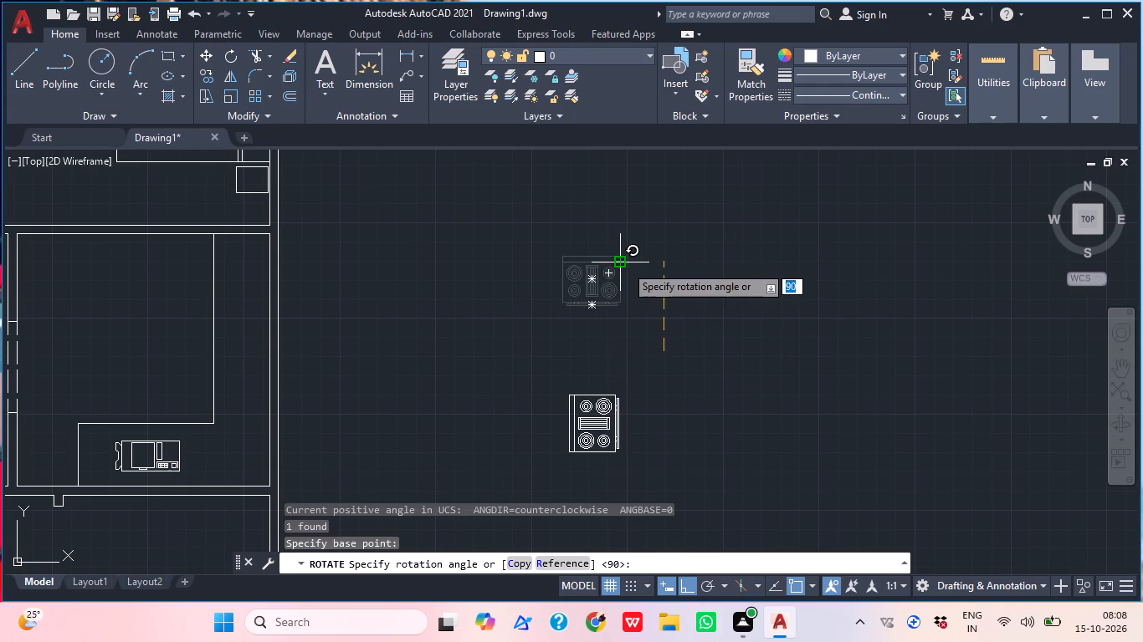
scroll(711, 227, down, 1)
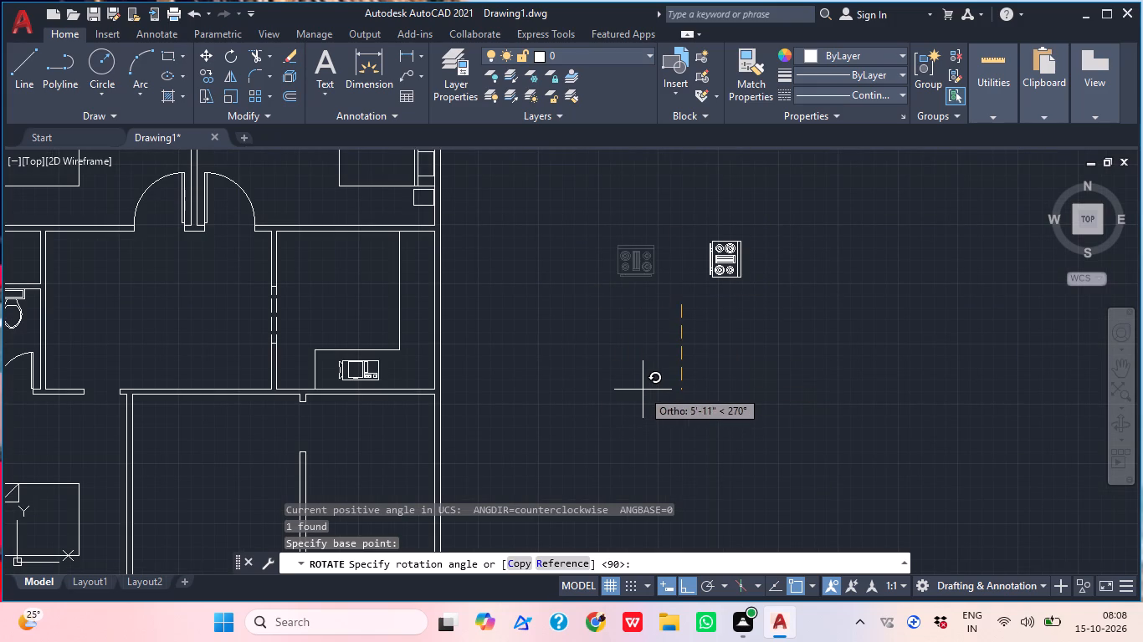
click(643, 390)
Move the range-oven block from outside the plan onto the vertical leg of the right room's counter, beside the exterior wall.
drag(795, 309, 762, 301)
click(646, 217)
key(m)
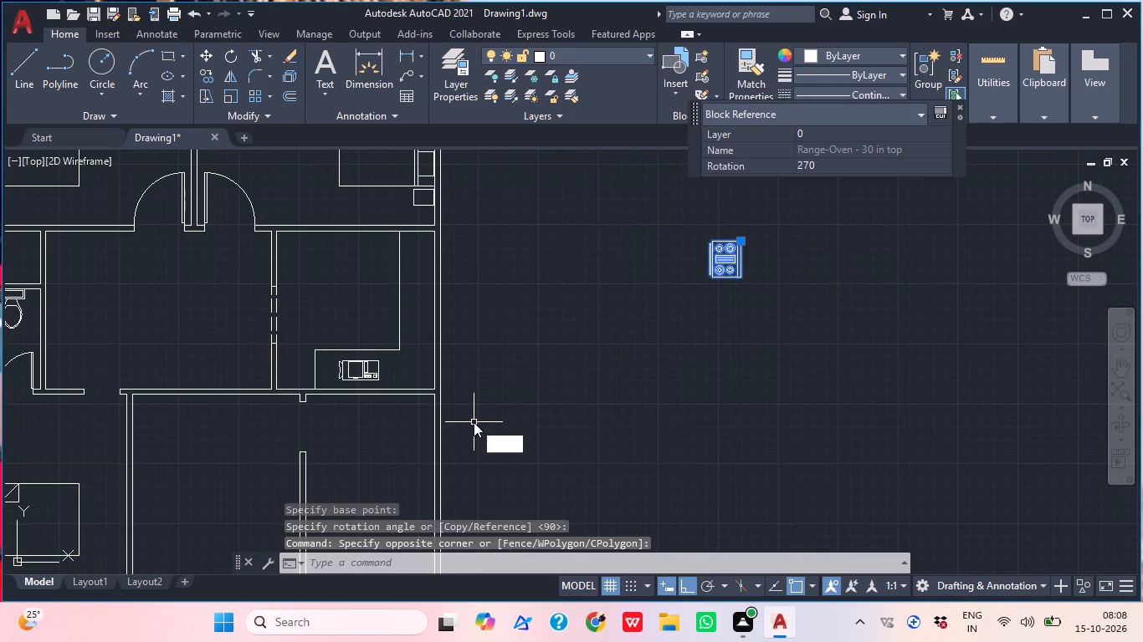
key(space)
click(722, 252)
middle_drag(536, 324, 685, 326)
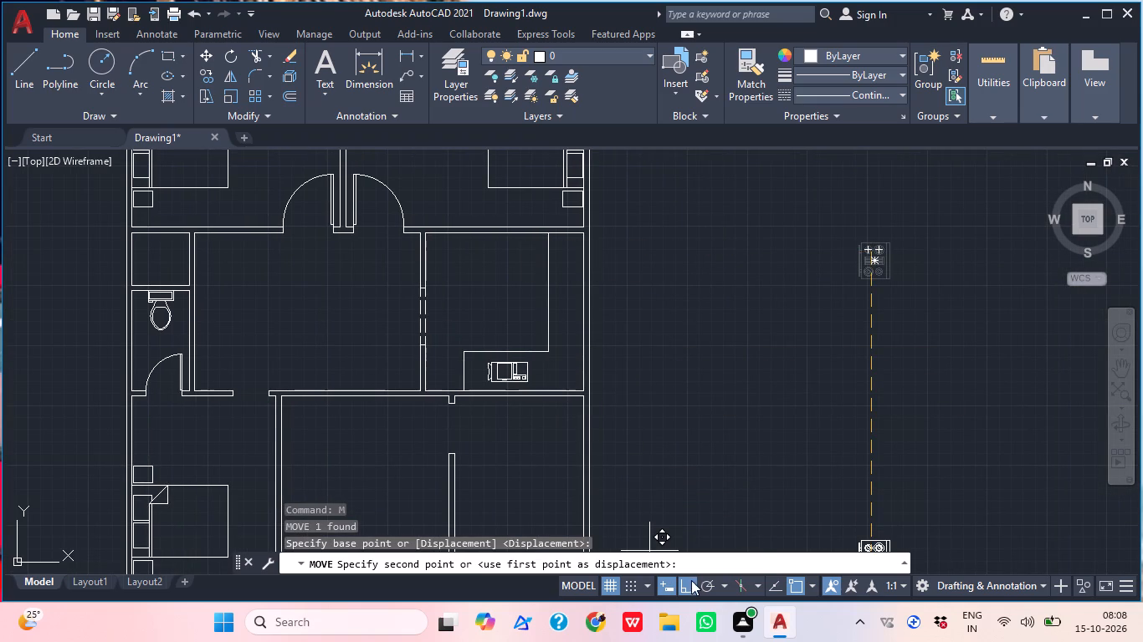
click(683, 585)
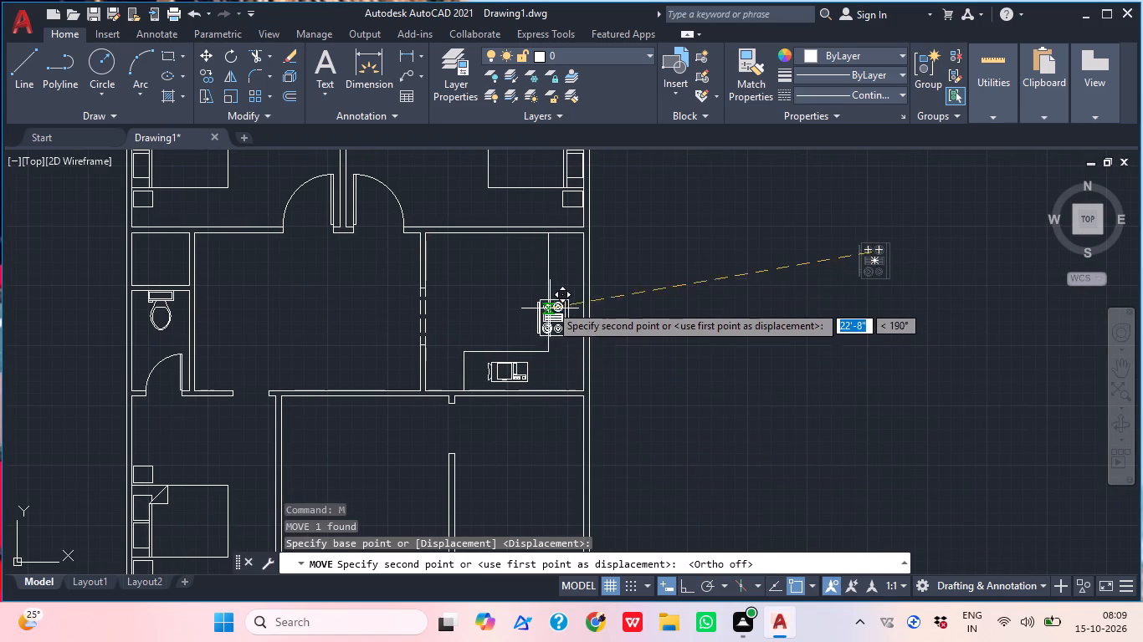
scroll(581, 280, up, 1)
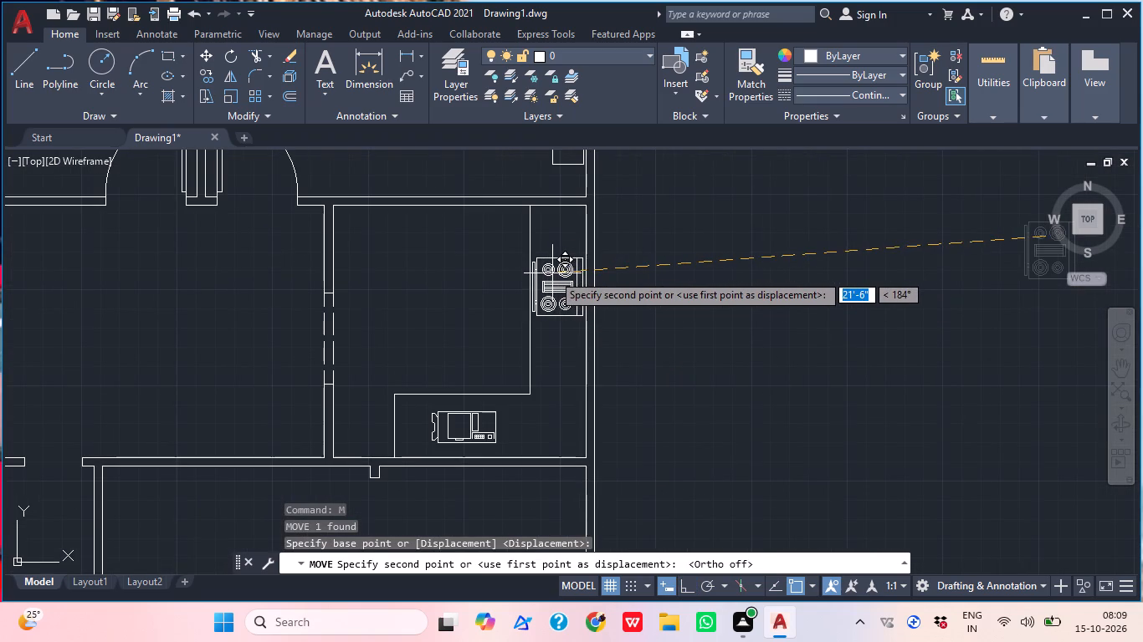
scroll(552, 273, up, 1)
click(552, 279)
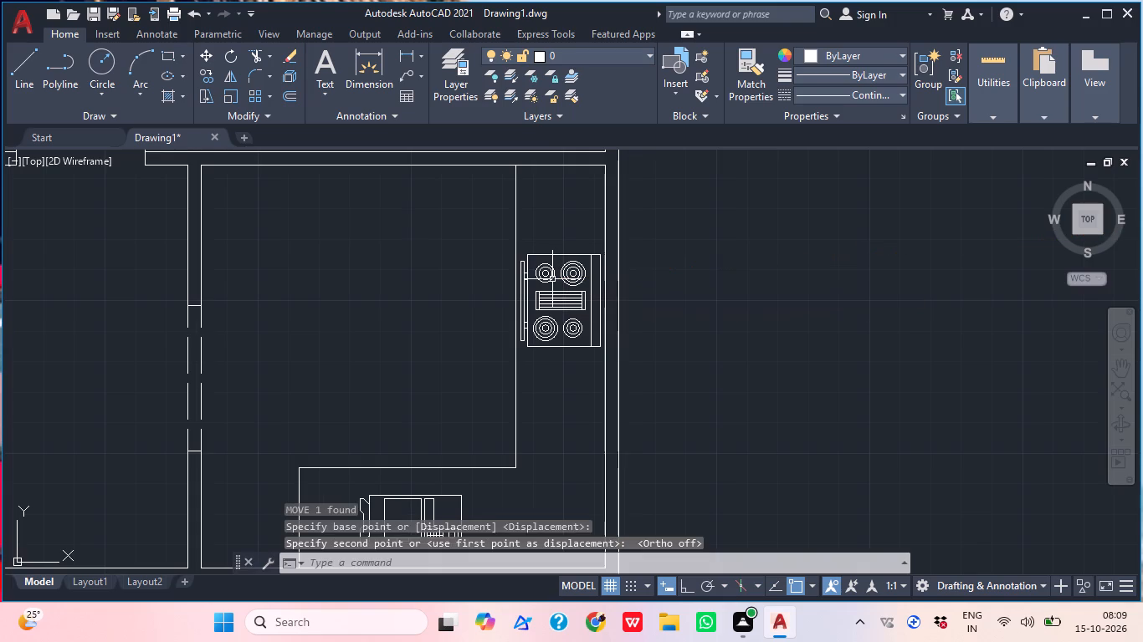
key(Escape)
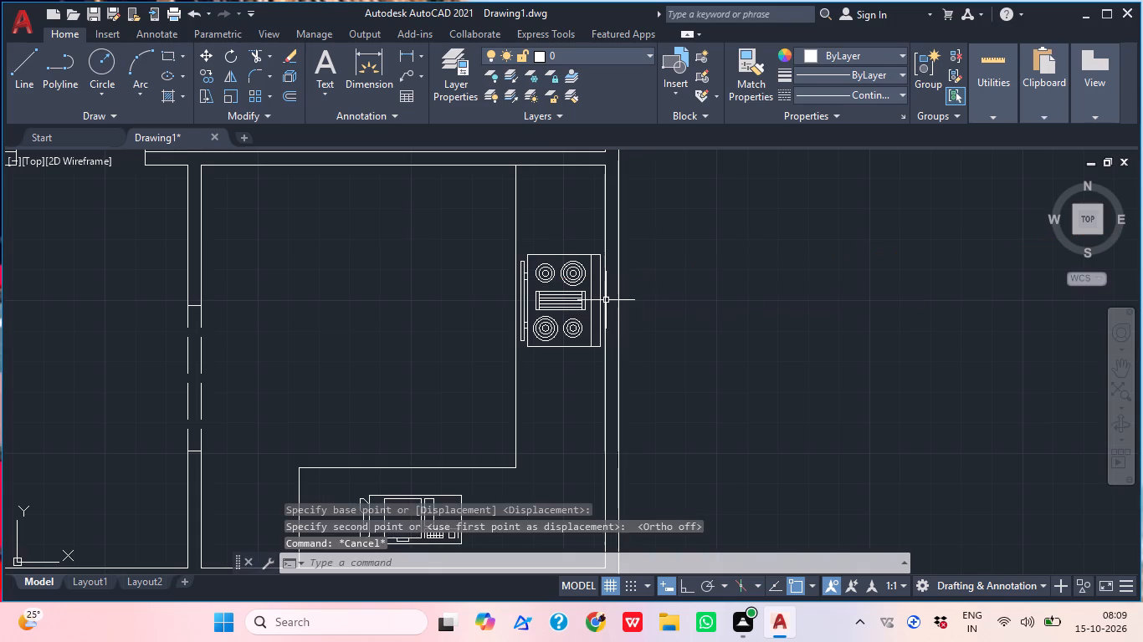
Insert the "Dining Set - 36 x 72 in." block in the middle room, near its right wall, and close the block library.
scroll(606, 300, down, 1)
middle_drag(666, 290, 681, 454)
scroll(671, 343, down, 1)
middle_drag(675, 363, 695, 330)
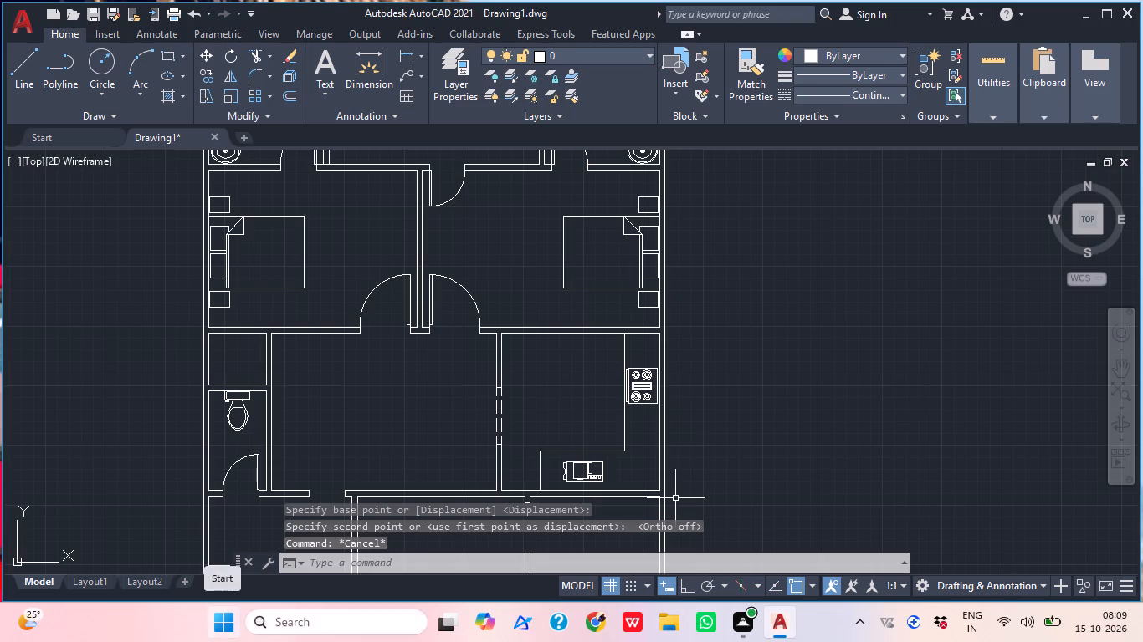
middle_drag(385, 354, 444, 313)
text(I)
key(space)
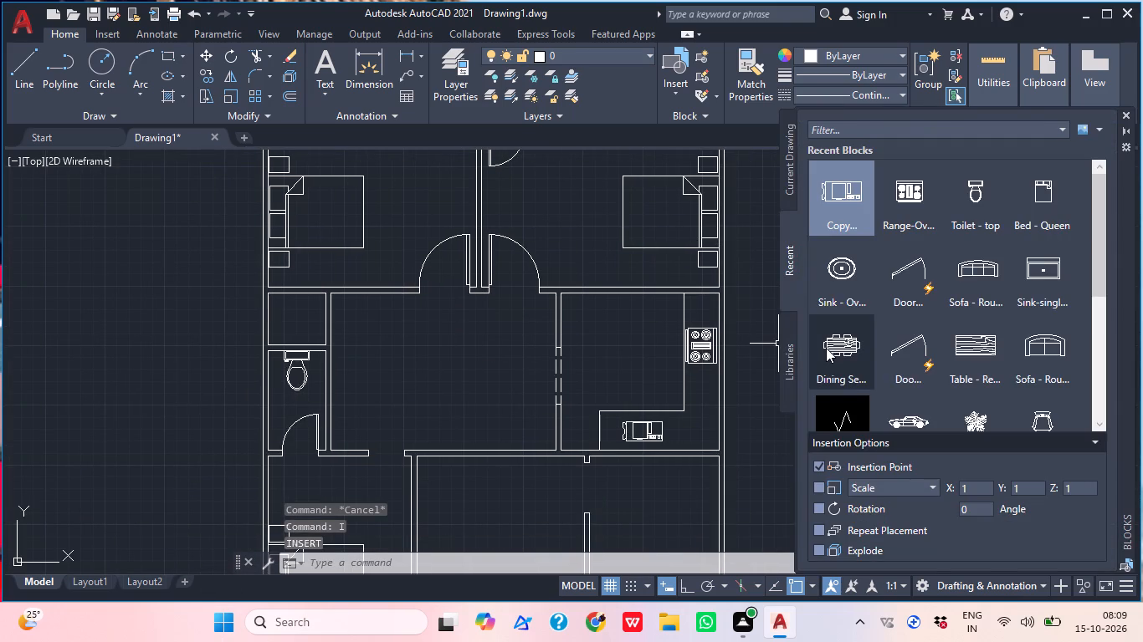
drag(826, 348, 484, 362)
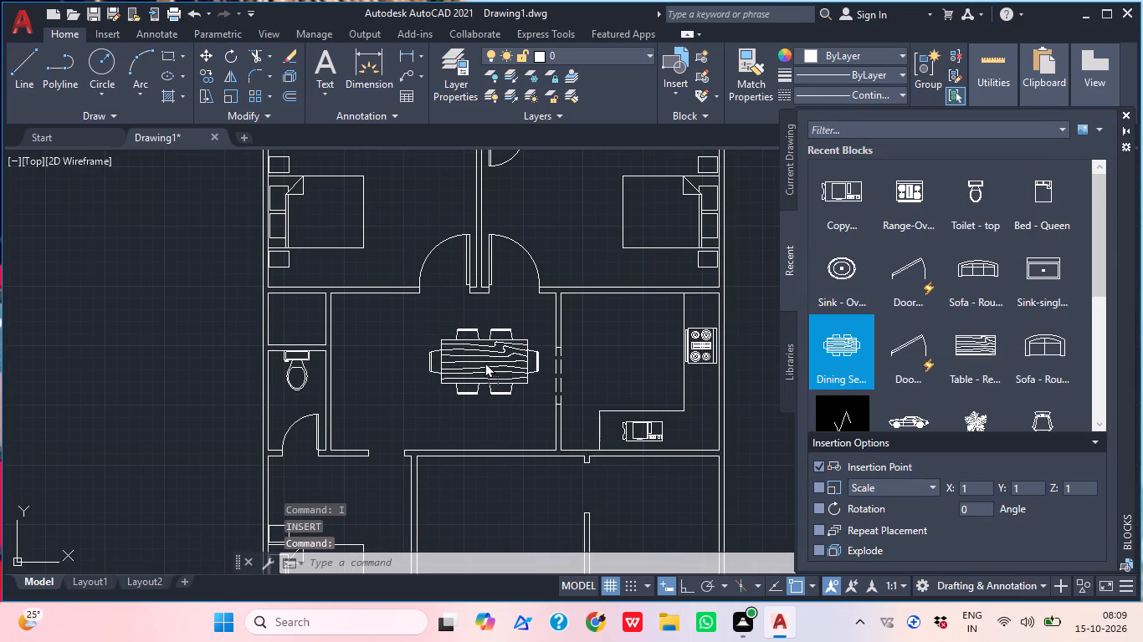
drag(484, 362, 487, 362)
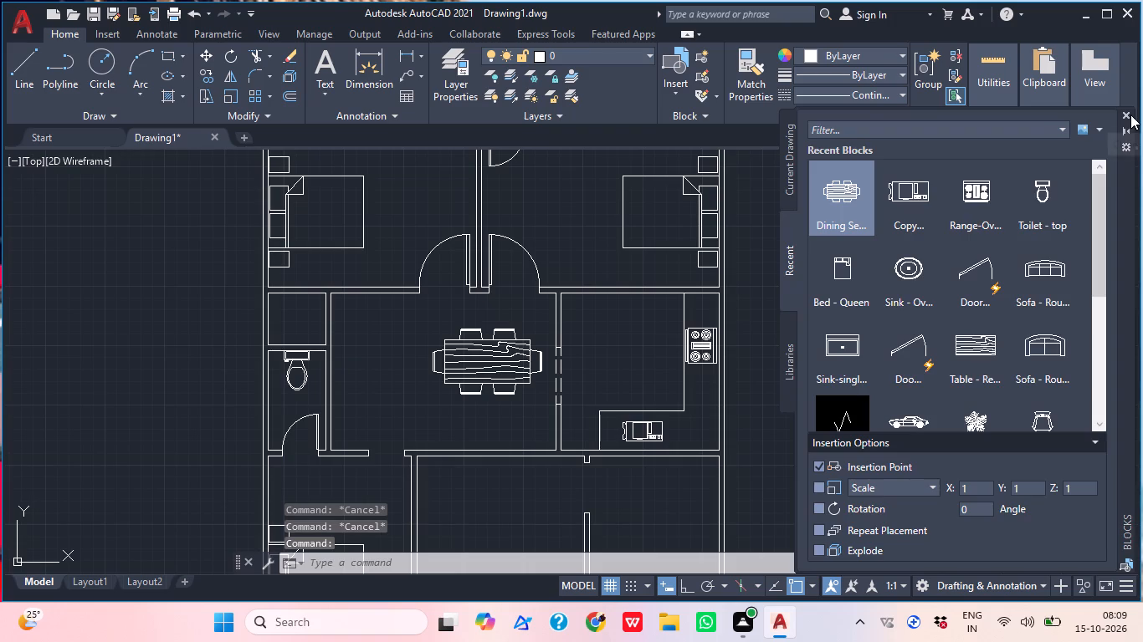
click(1130, 115)
Rotate the dining set 90° so the table runs vertically, using Ortho.
click(483, 371)
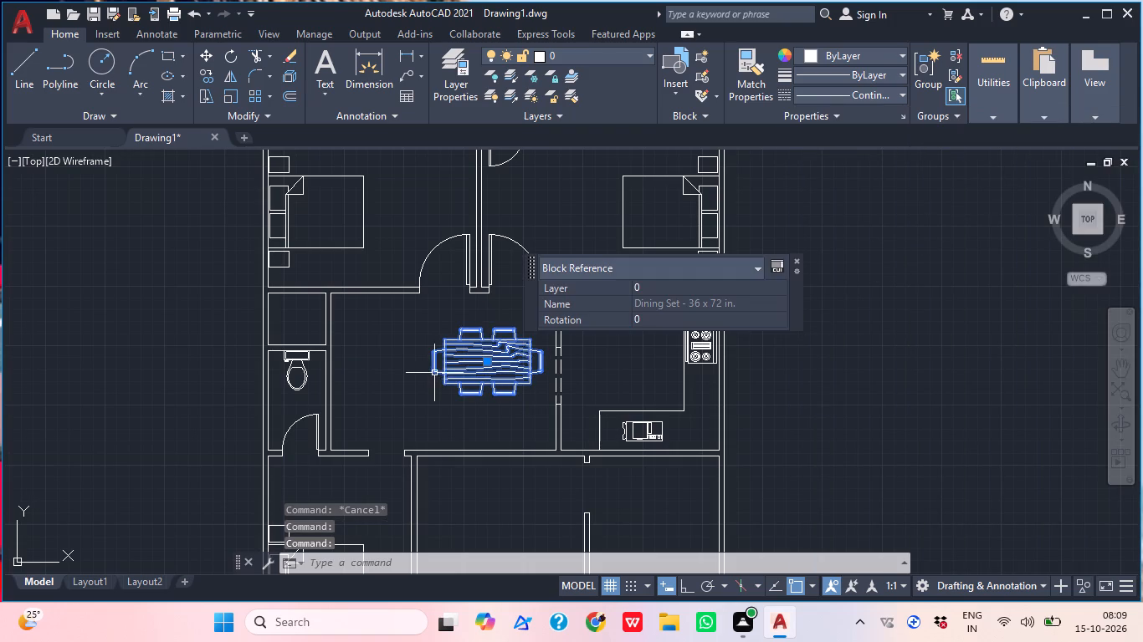
key(r)
key(o)
key(space)
click(493, 339)
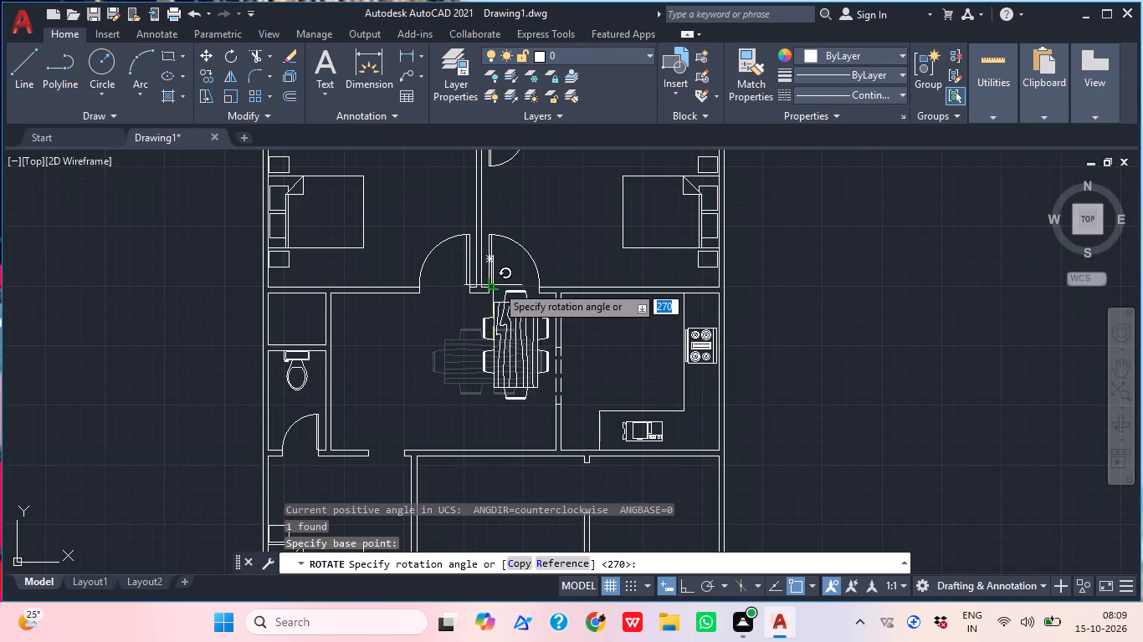
scroll(541, 240, down, 1)
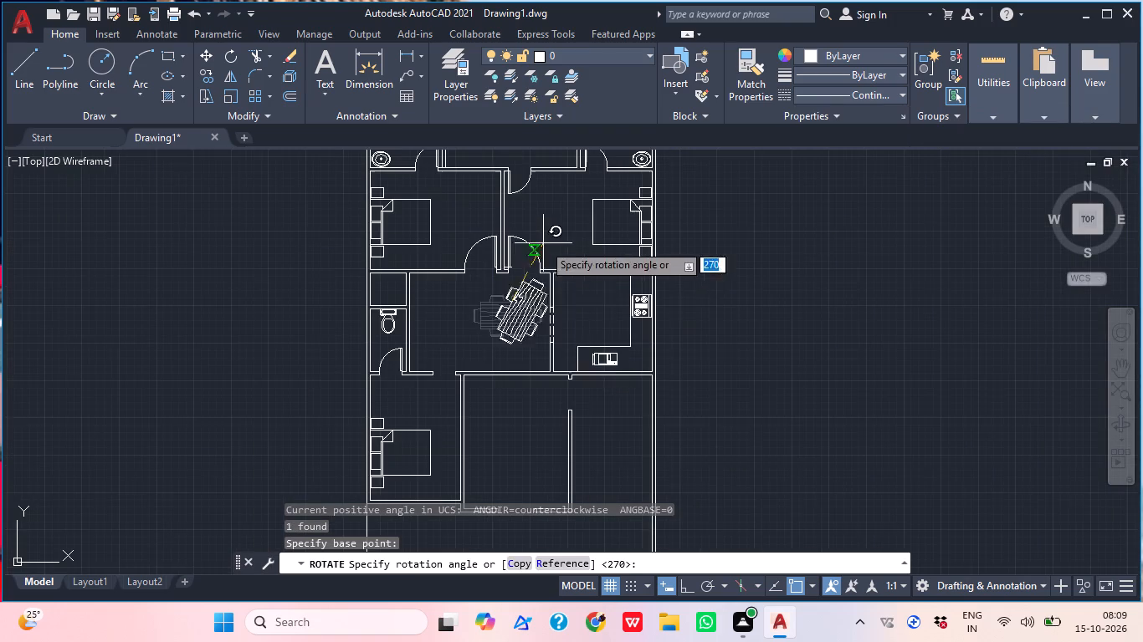
click(683, 580)
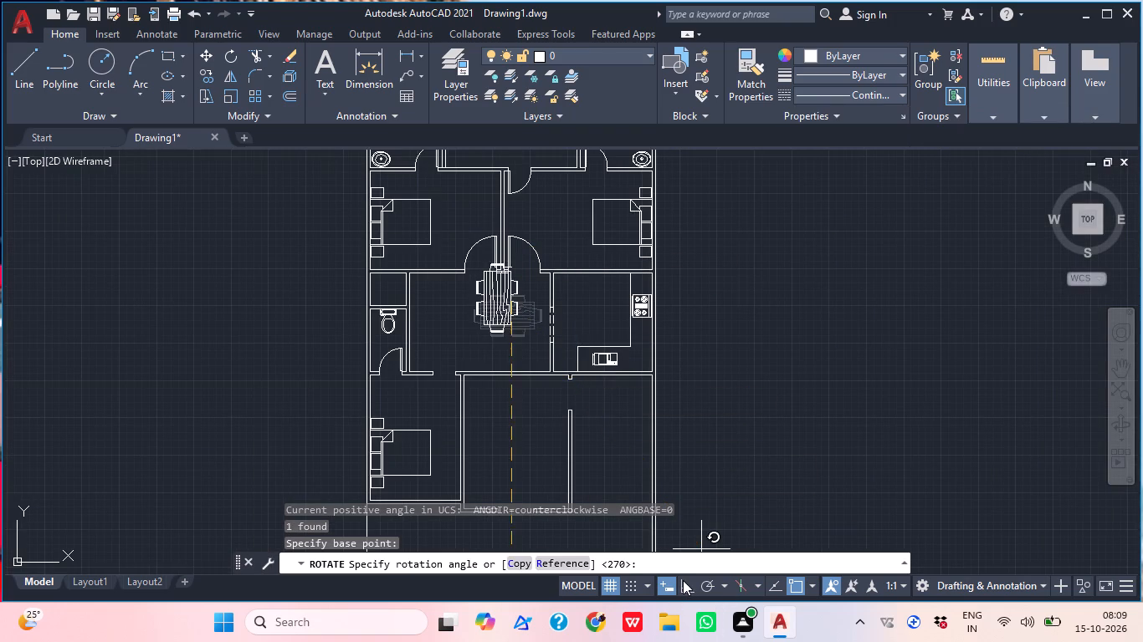
click(529, 221)
Move the dining set freely down and left, clear of the middle room's upper and right walls.
middle_drag(551, 331, 559, 328)
scroll(559, 328, up, 1)
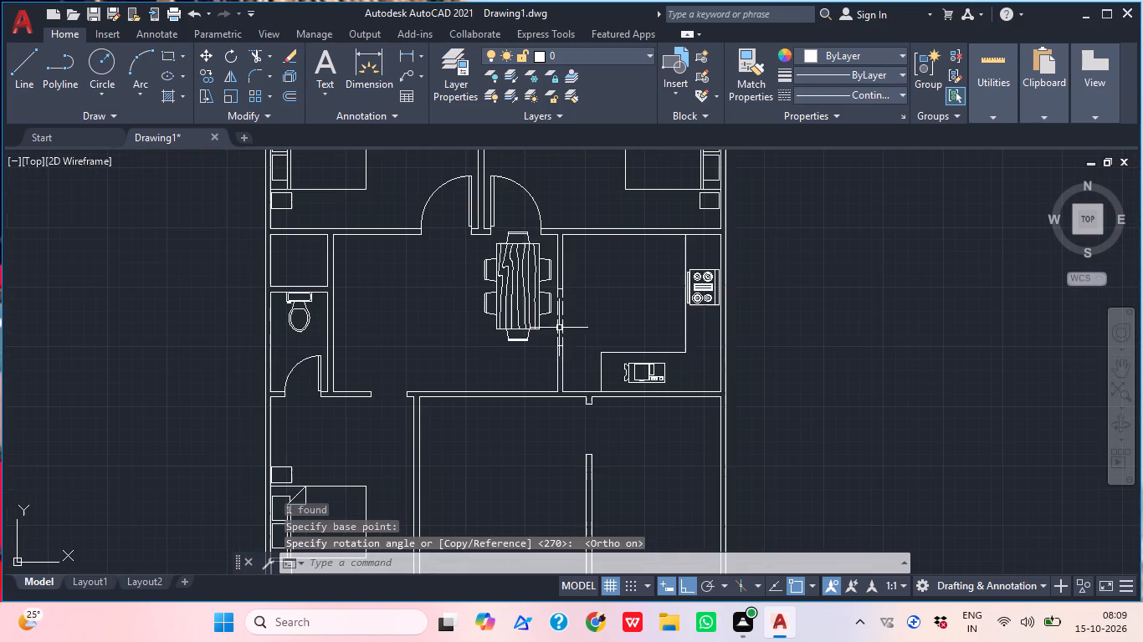
click(549, 329)
click(486, 329)
text(M)
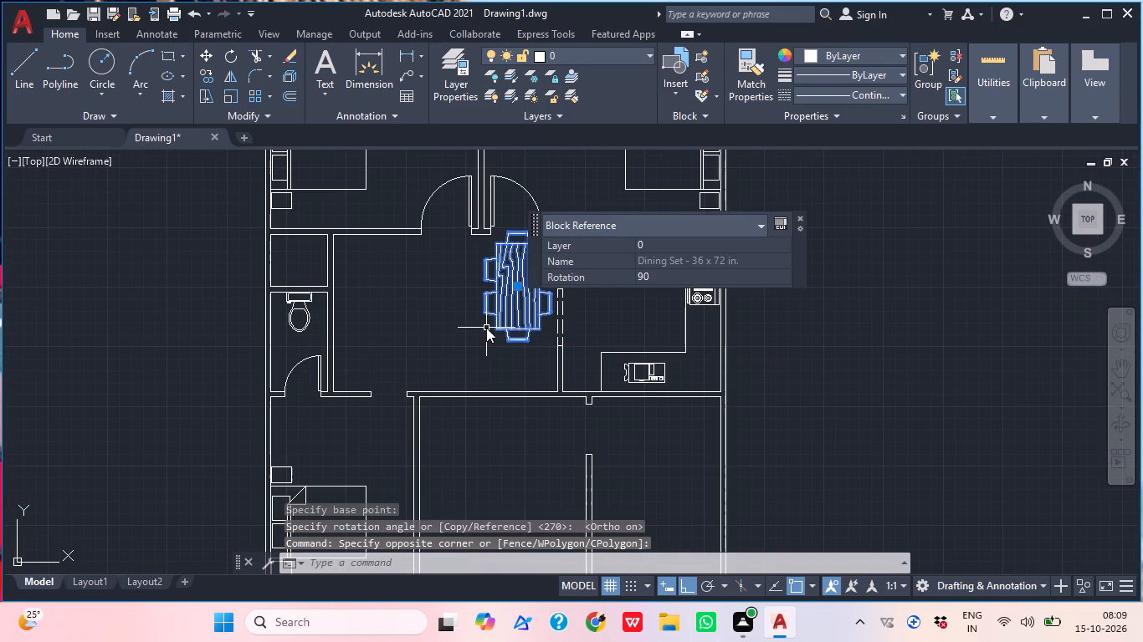
key(space)
click(515, 303)
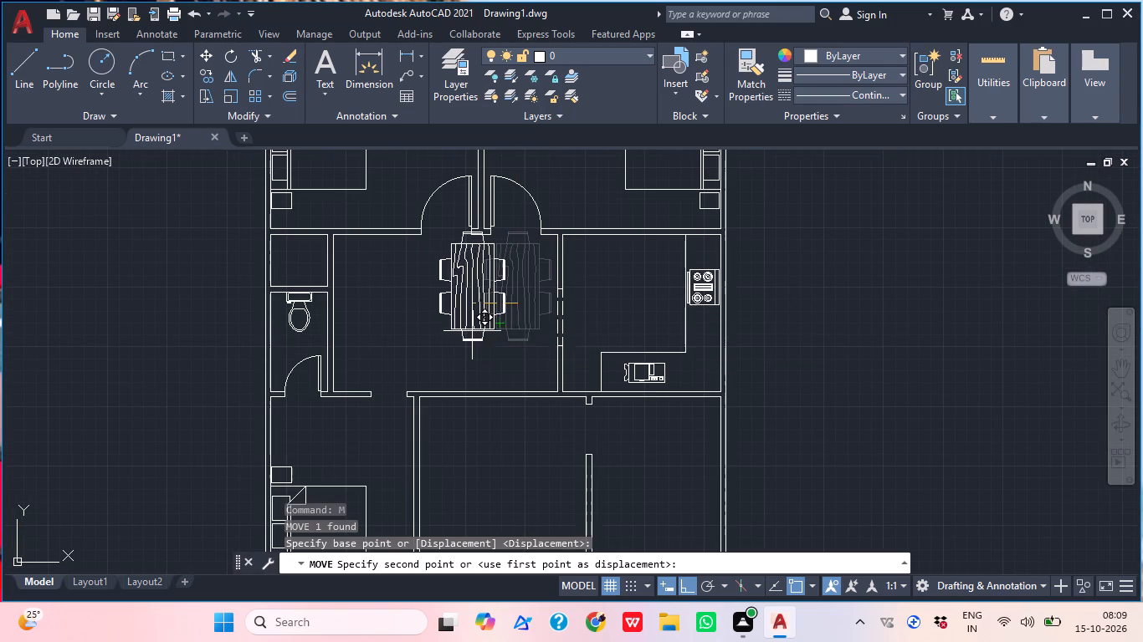
click(684, 583)
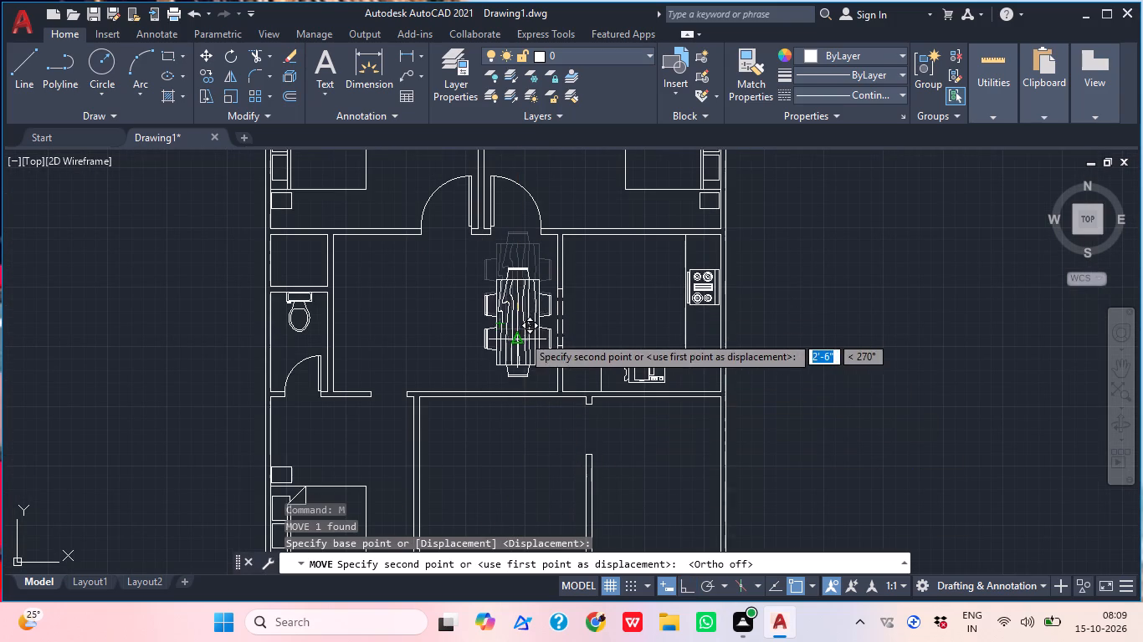
click(495, 331)
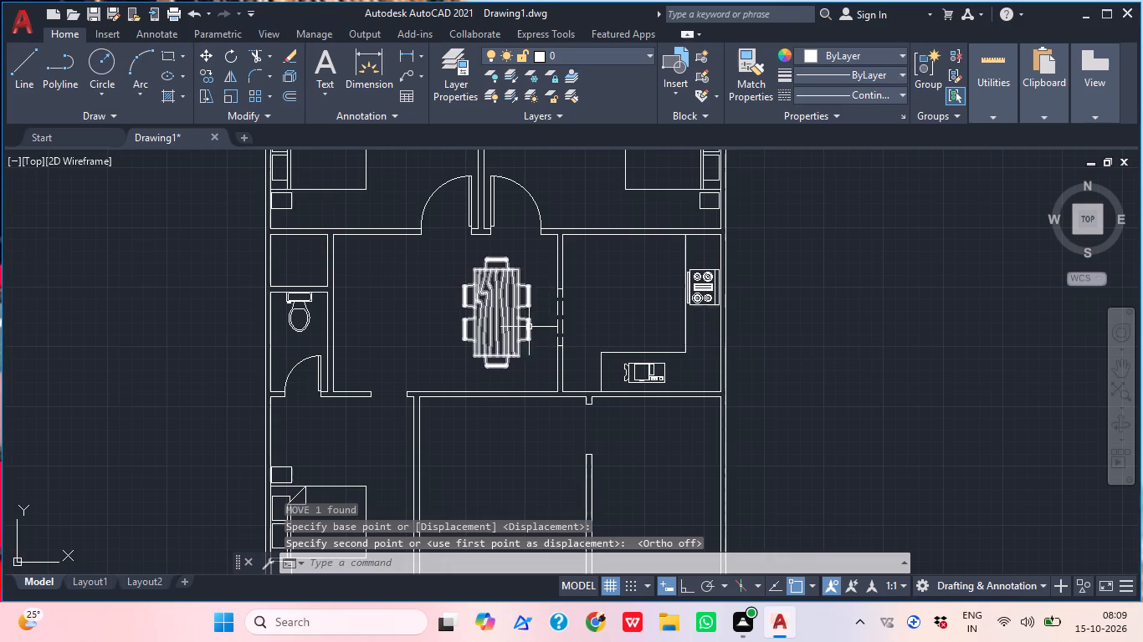
Draw a vertical rectangle about 2' wide by 4'-3" high in the middle room, left of the dining set.
middle_drag(644, 337, 776, 350)
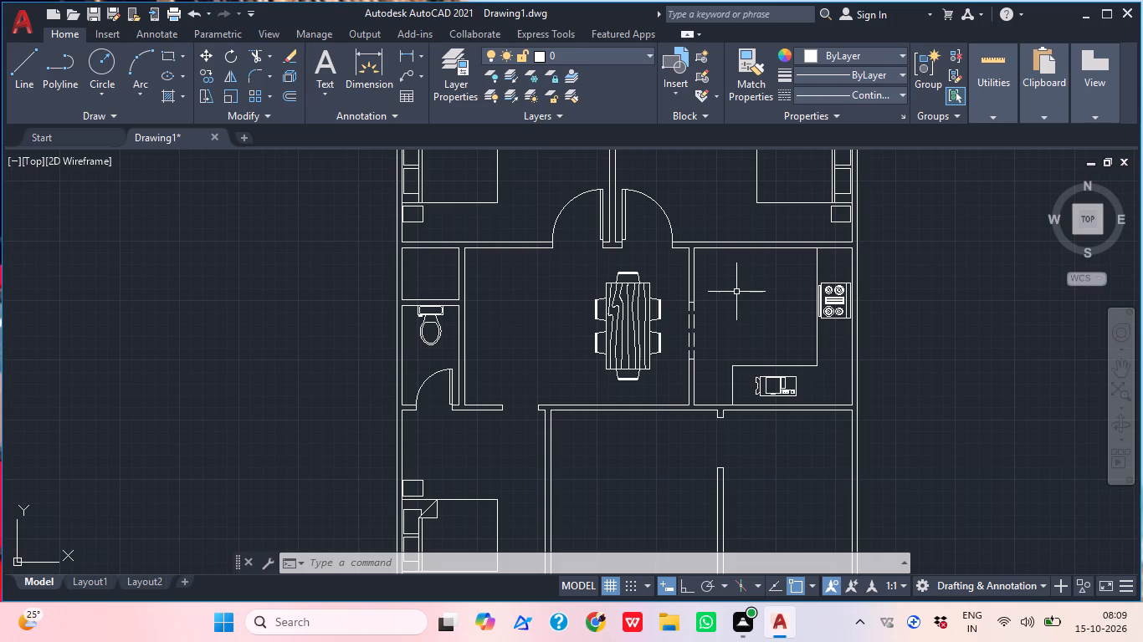
scroll(679, 352, down, 1)
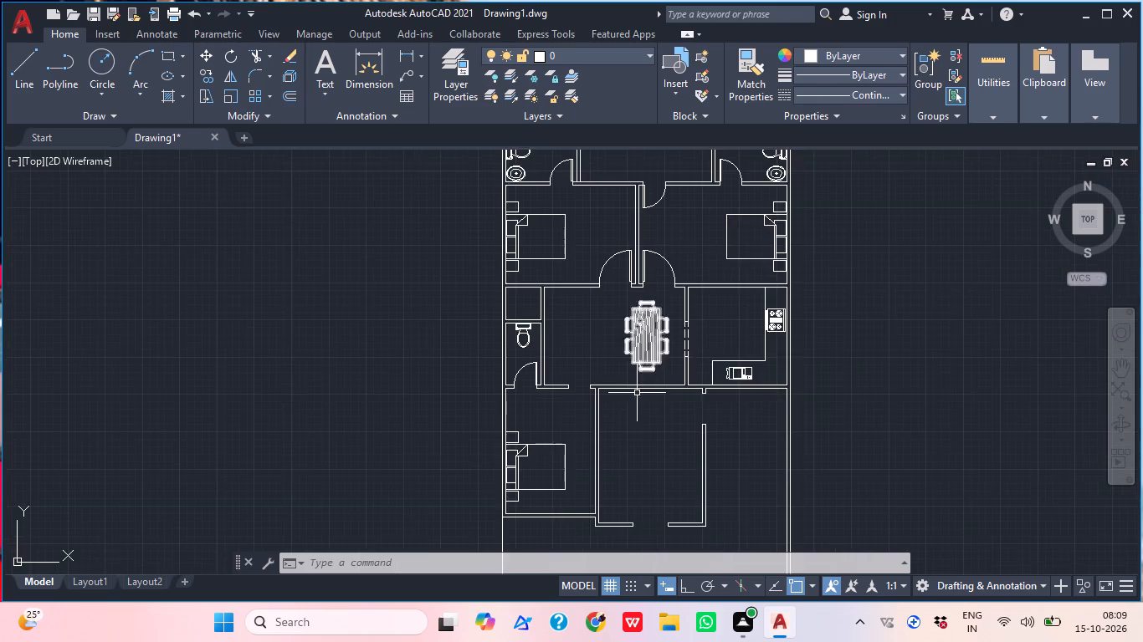
middle_drag(643, 418, 662, 333)
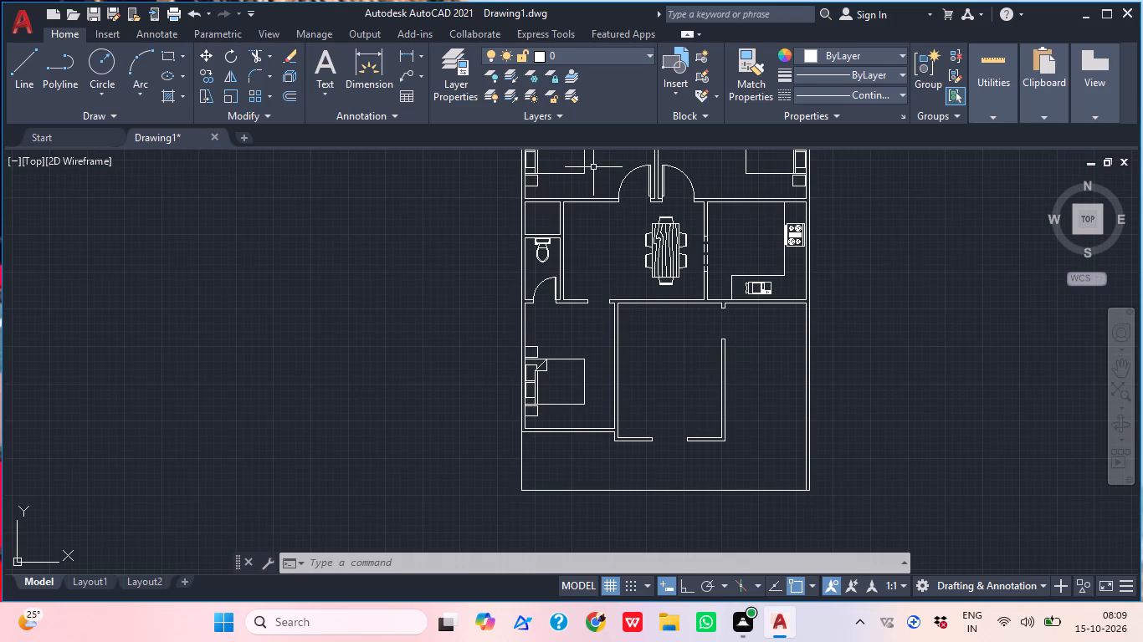
text(REC)
key(space)
scroll(642, 262, up, 1)
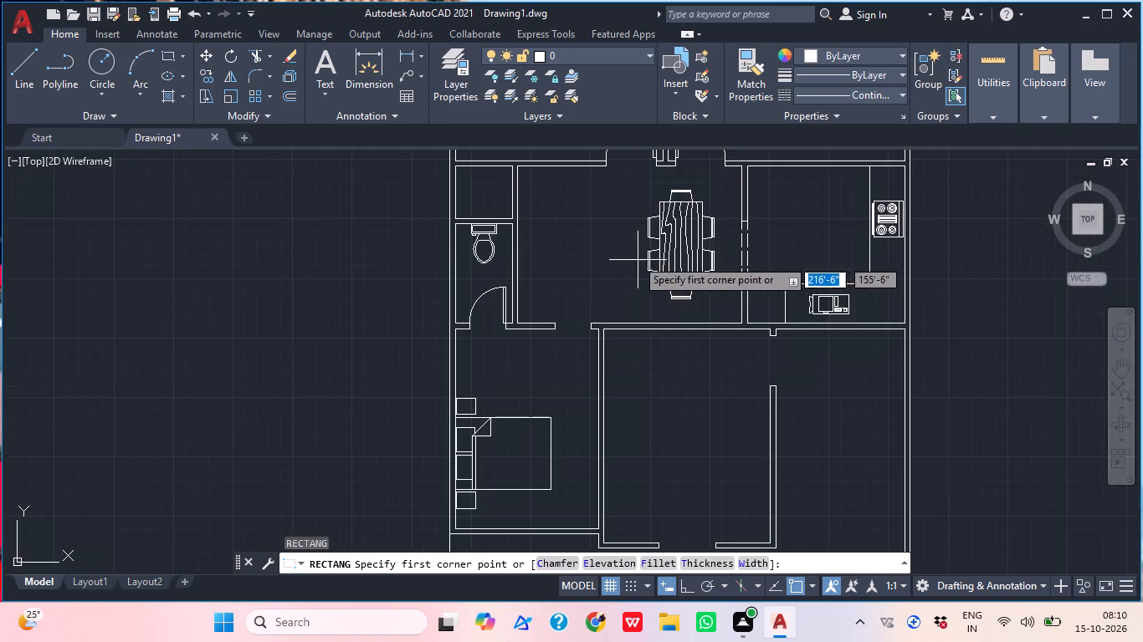
scroll(563, 215, up, 1)
middle_drag(591, 246, 574, 175)
middle_drag(618, 193, 602, 272)
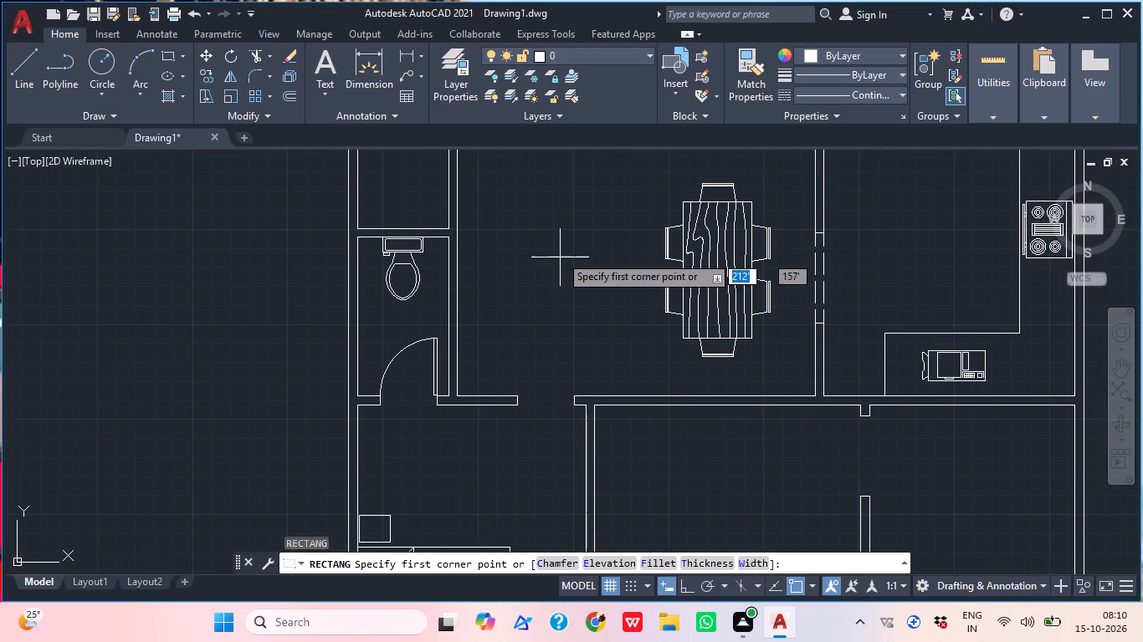
scroll(554, 229, up, 1)
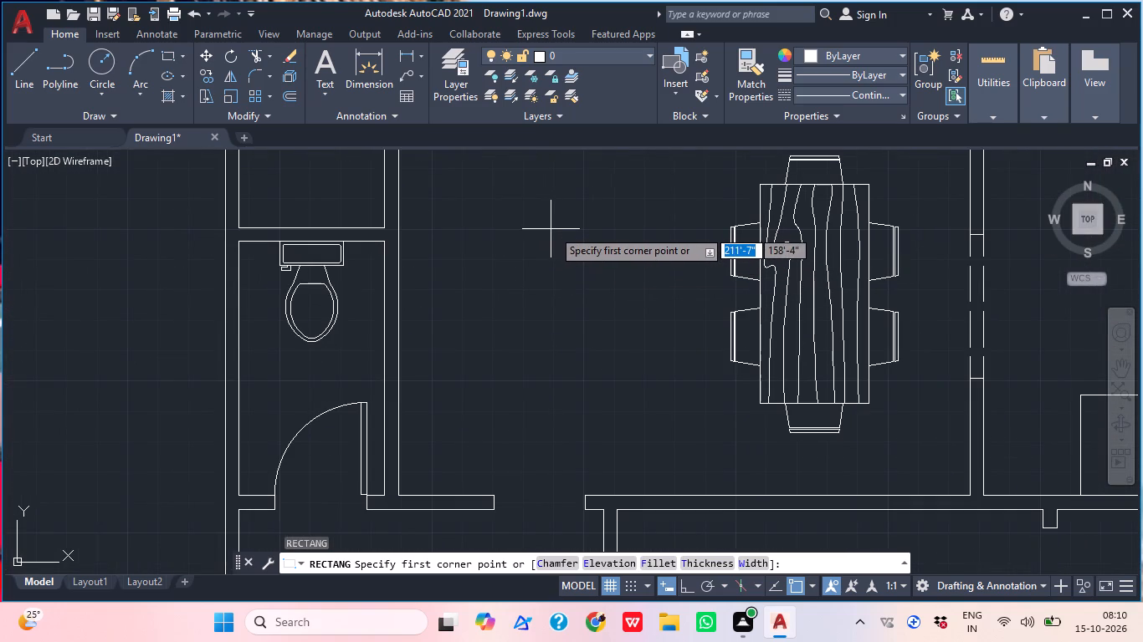
click(556, 229)
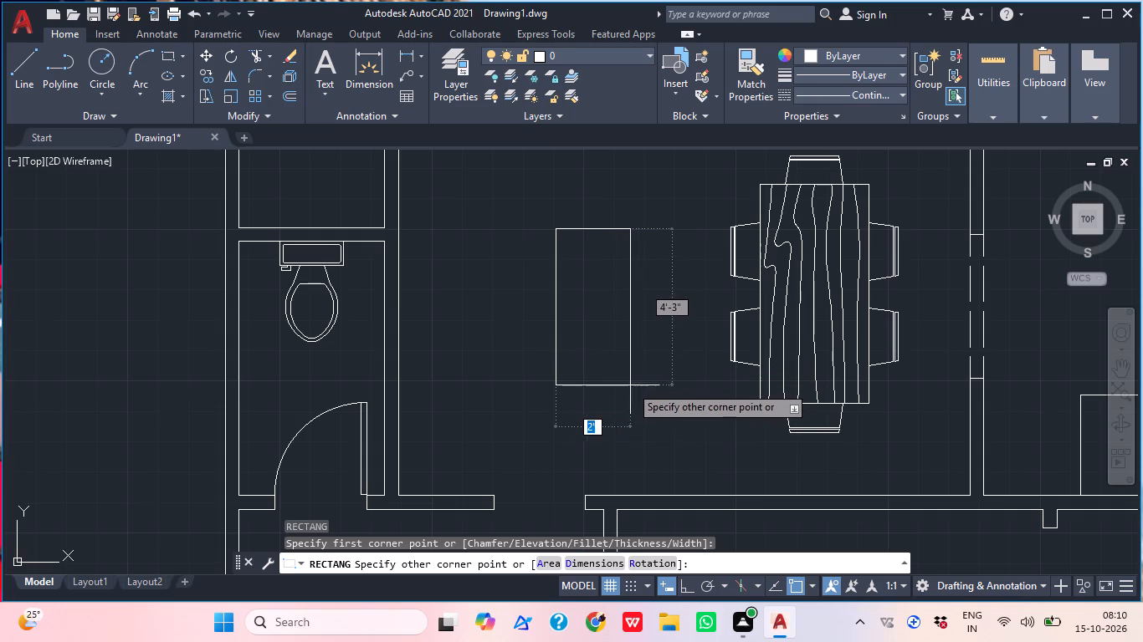
click(630, 385)
Draw a horizontal rectangle about 4.5' by 2' just below the middle room's upper wall, above the vertical rectangle.
scroll(689, 292, down, 2)
middle_drag(689, 320, 684, 377)
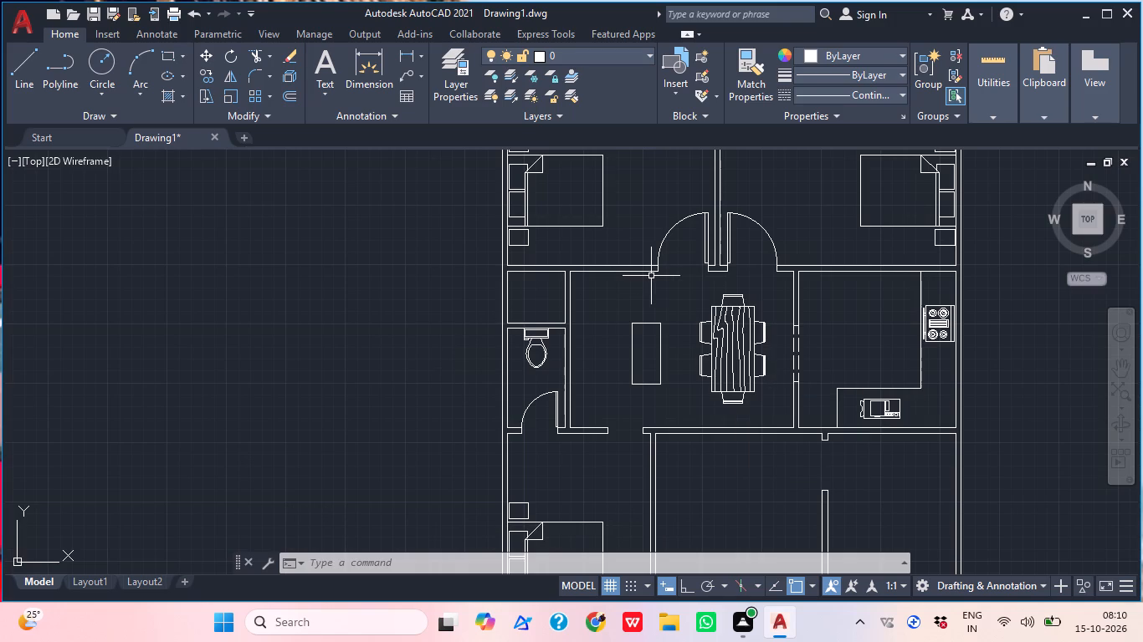
scroll(598, 315, up, 1)
middle_drag(649, 264, 591, 353)
scroll(591, 353, up, 1)
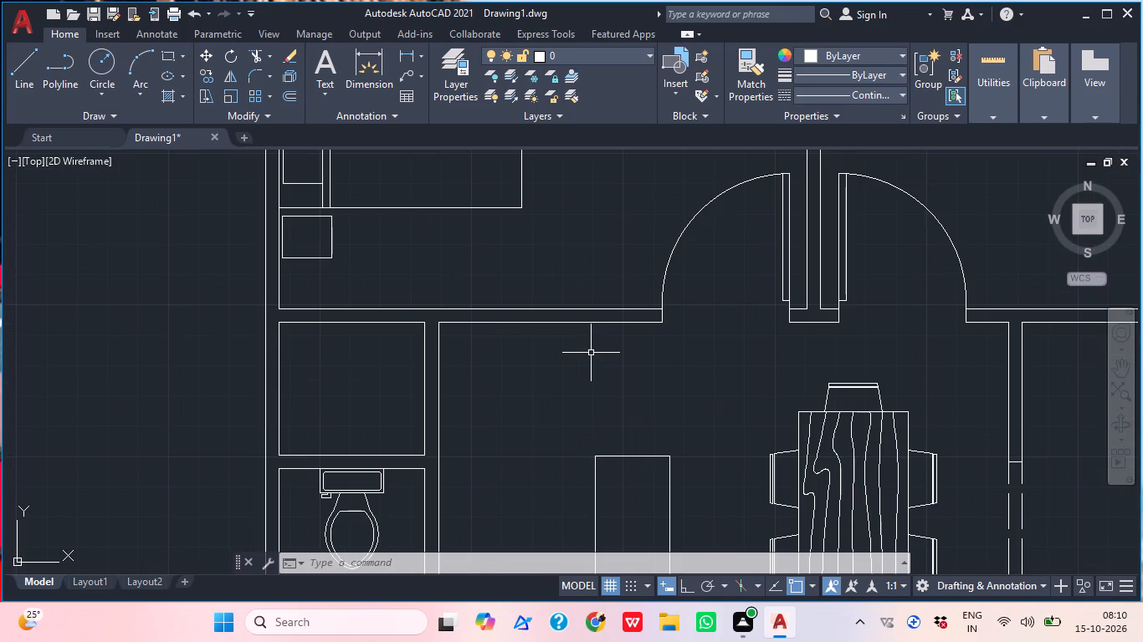
text(REC)
key(space)
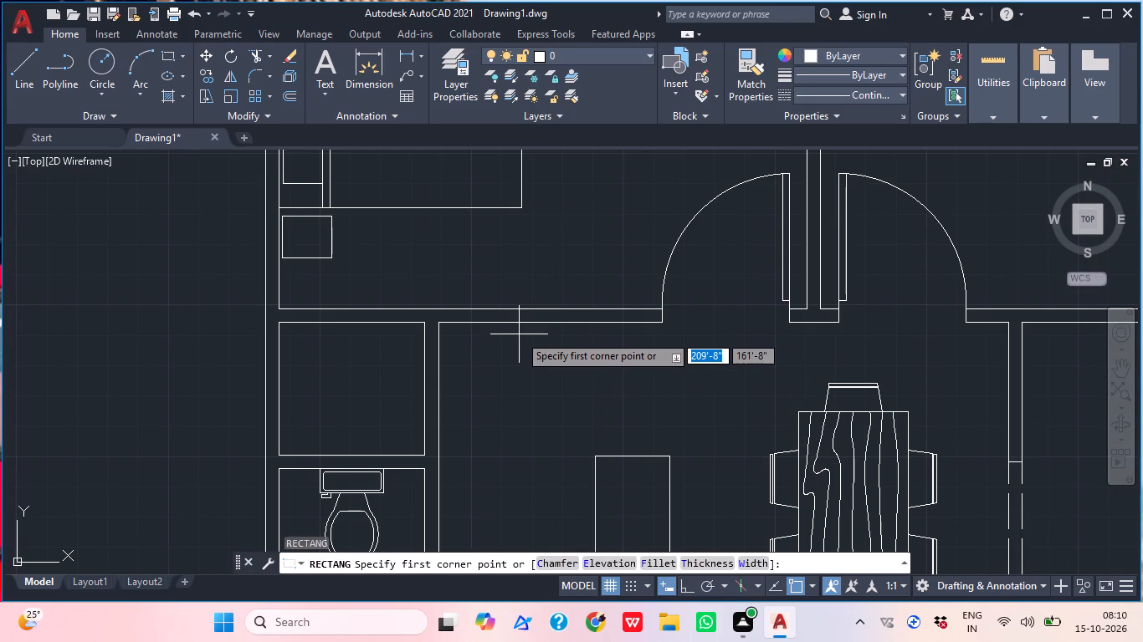
middle_drag(468, 441, 419, 339)
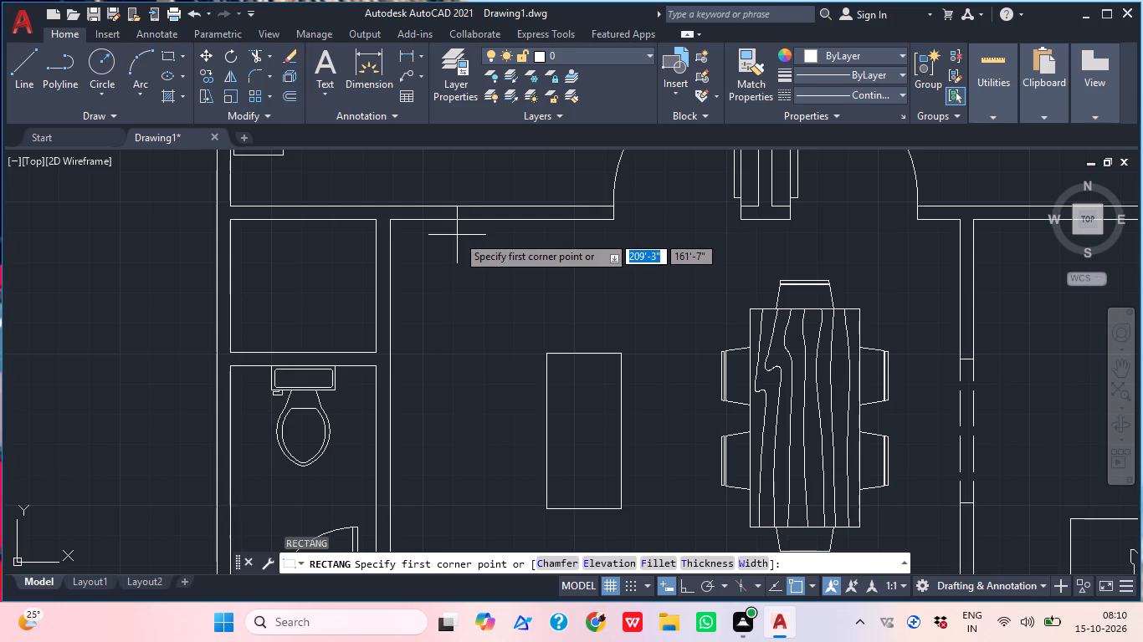
click(457, 235)
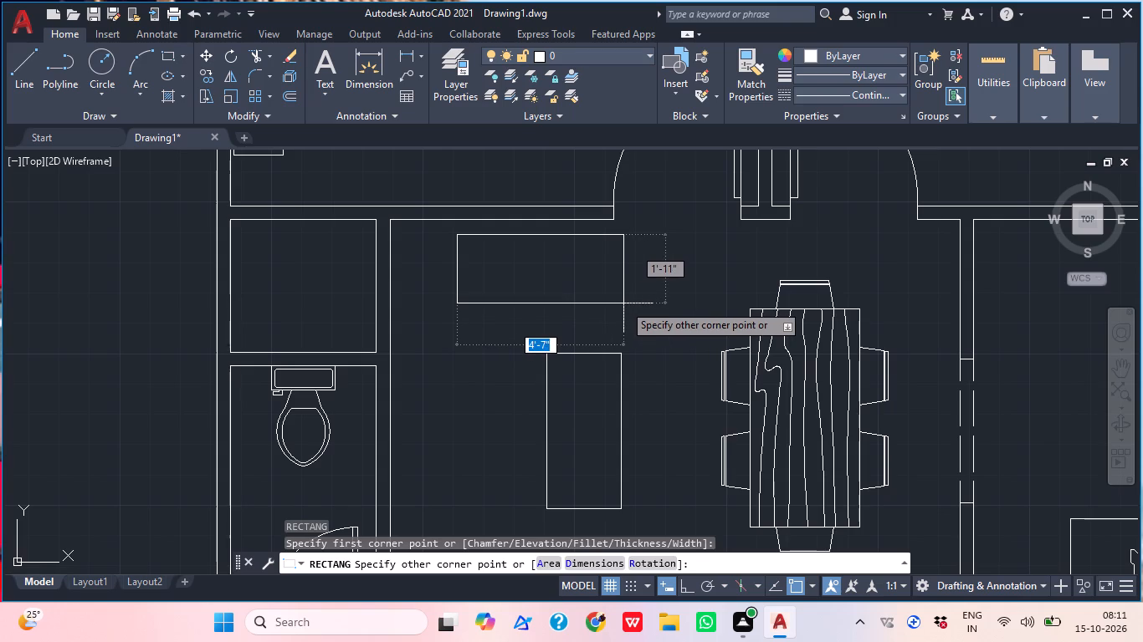
click(616, 305)
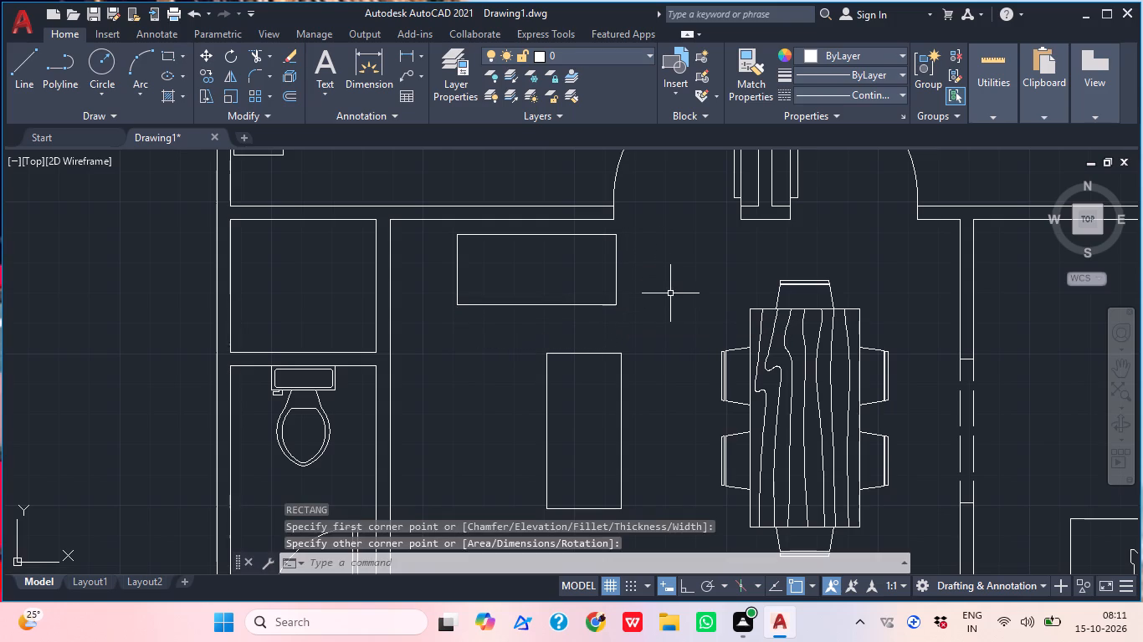
Draw two seat rectangles about 1'-6" square, side by side inside the horizontal sofa rectangle, open to its lower edge.
text(REC)
key(space)
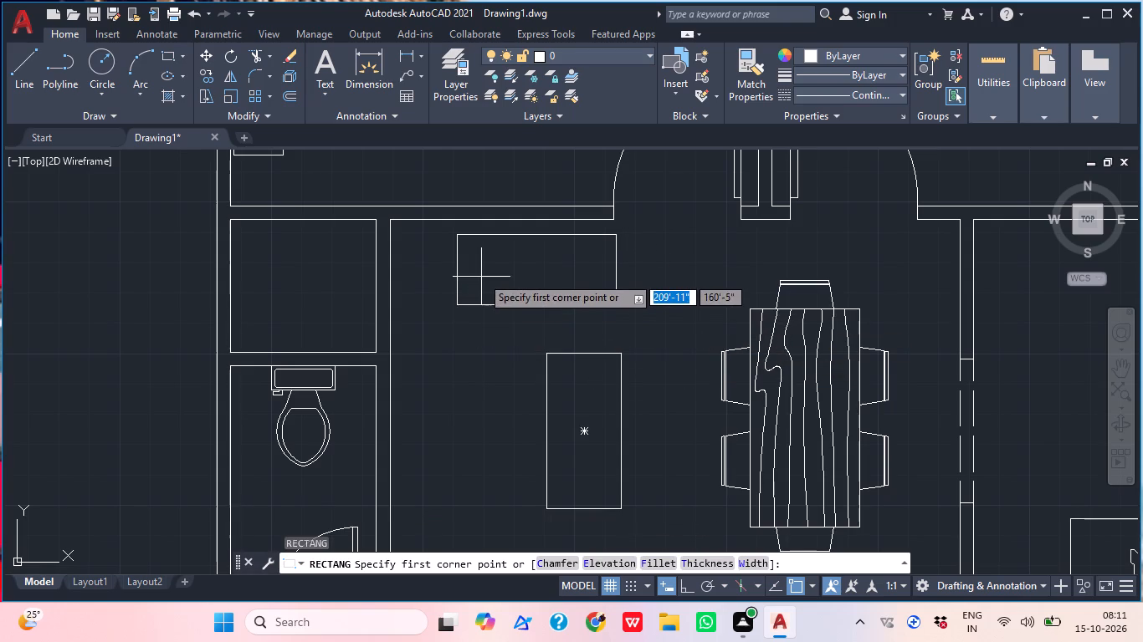
scroll(477, 262, up, 1)
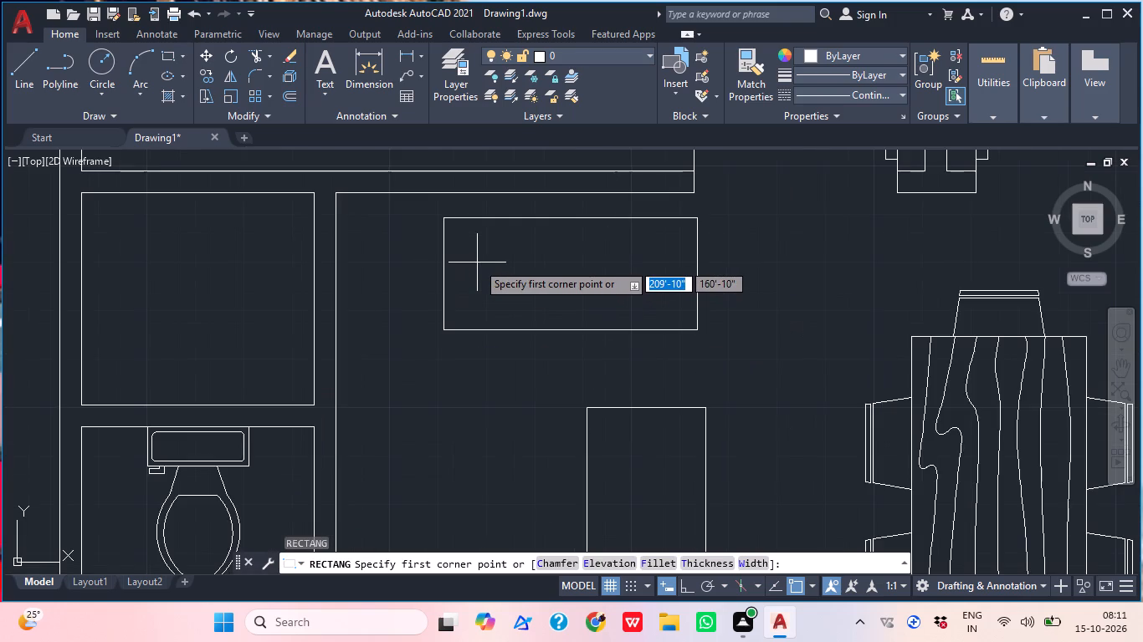
click(473, 246)
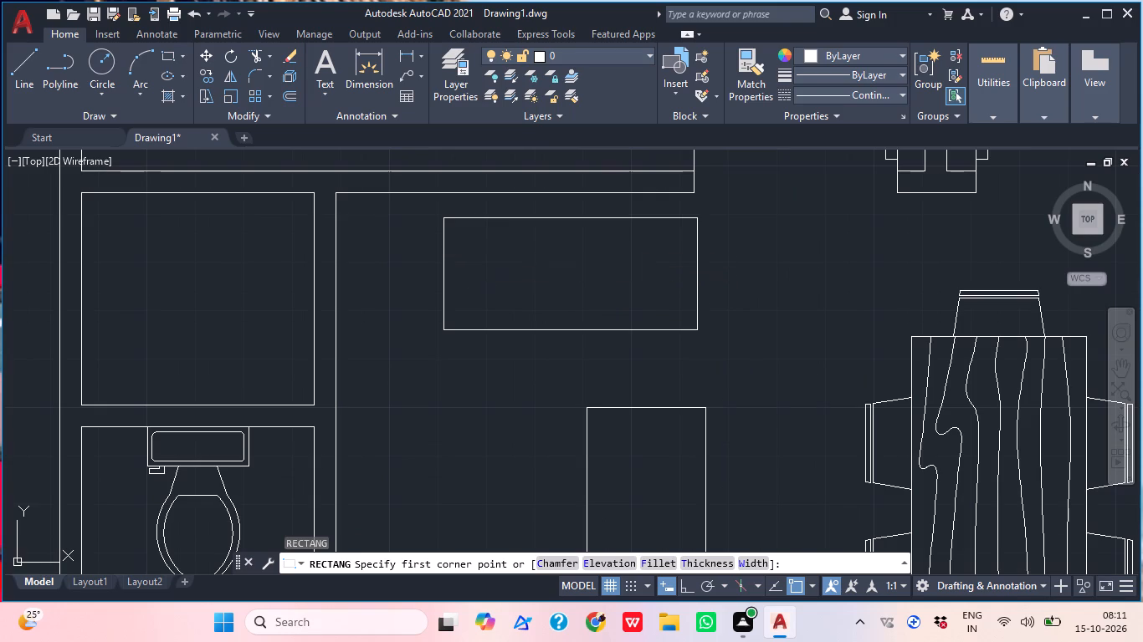
click(556, 338)
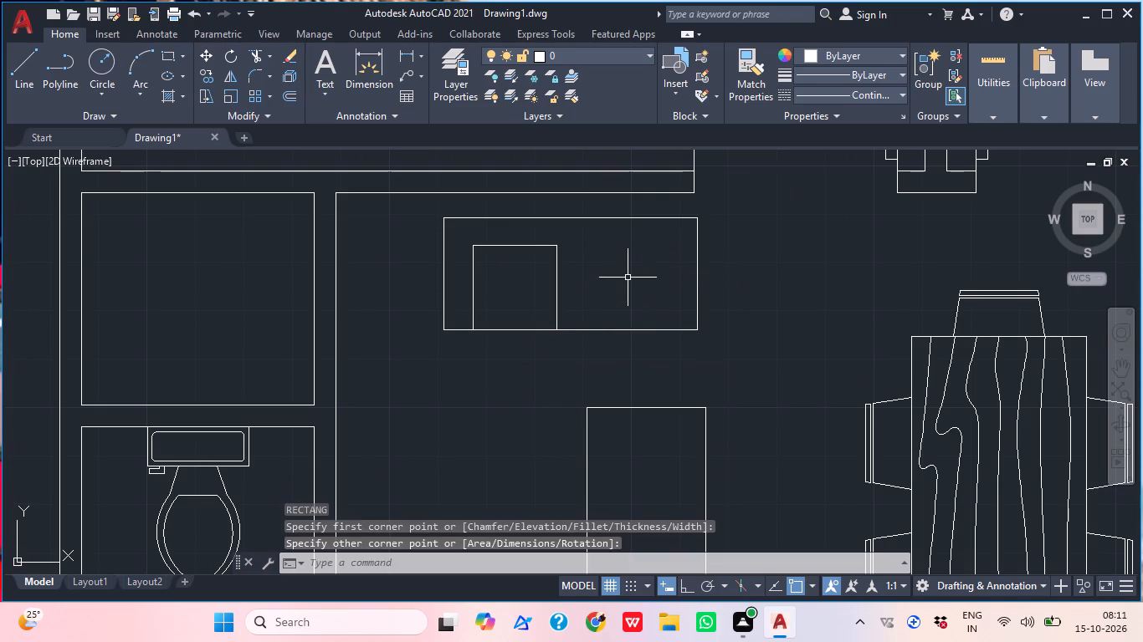
text(REC)
key(space)
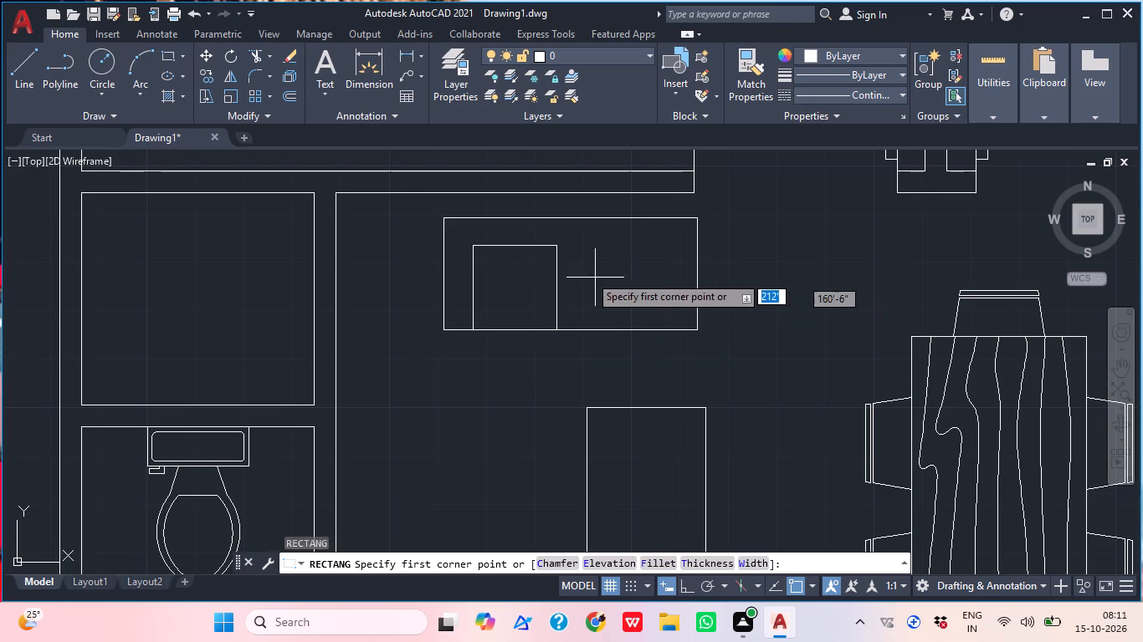
click(587, 244)
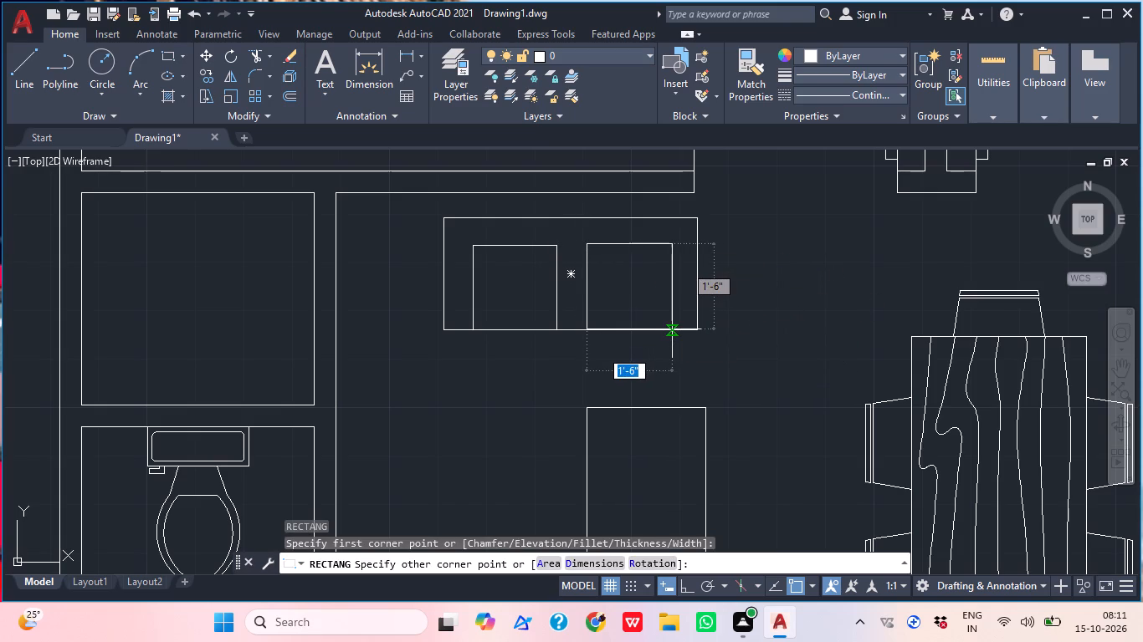
click(672, 329)
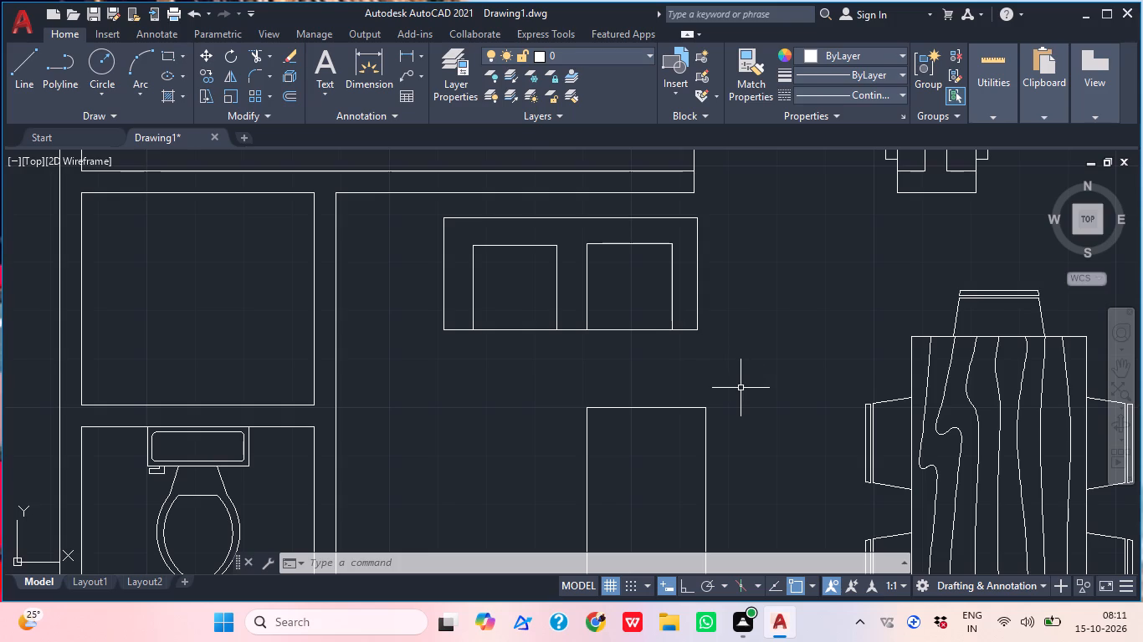
Draw a vertical sofa rectangle about 2'-4" wide by 6' high beside the middle room's left wall.
scroll(593, 374, down, 1)
middle_drag(600, 374, 711, 278)
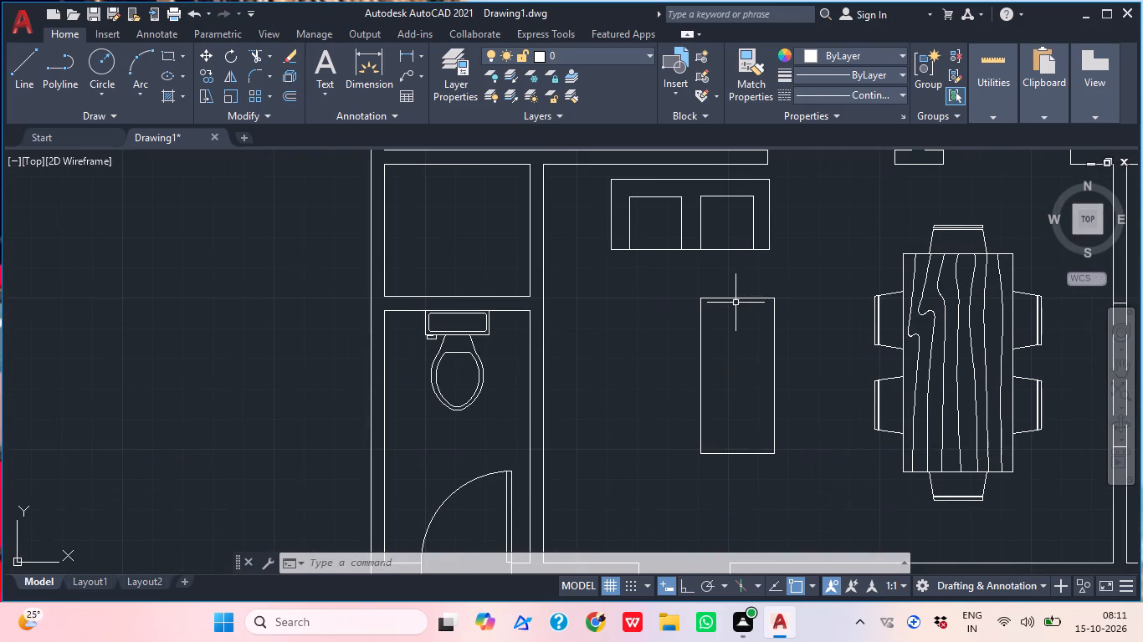
text(REC)
key(space)
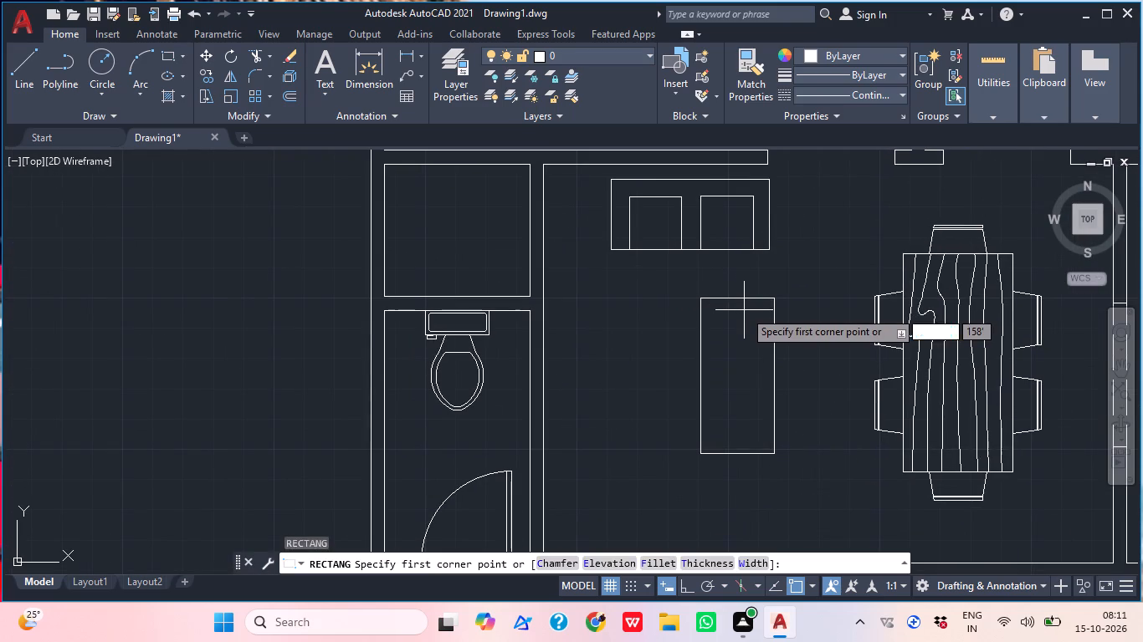
middle_drag(670, 329, 704, 308)
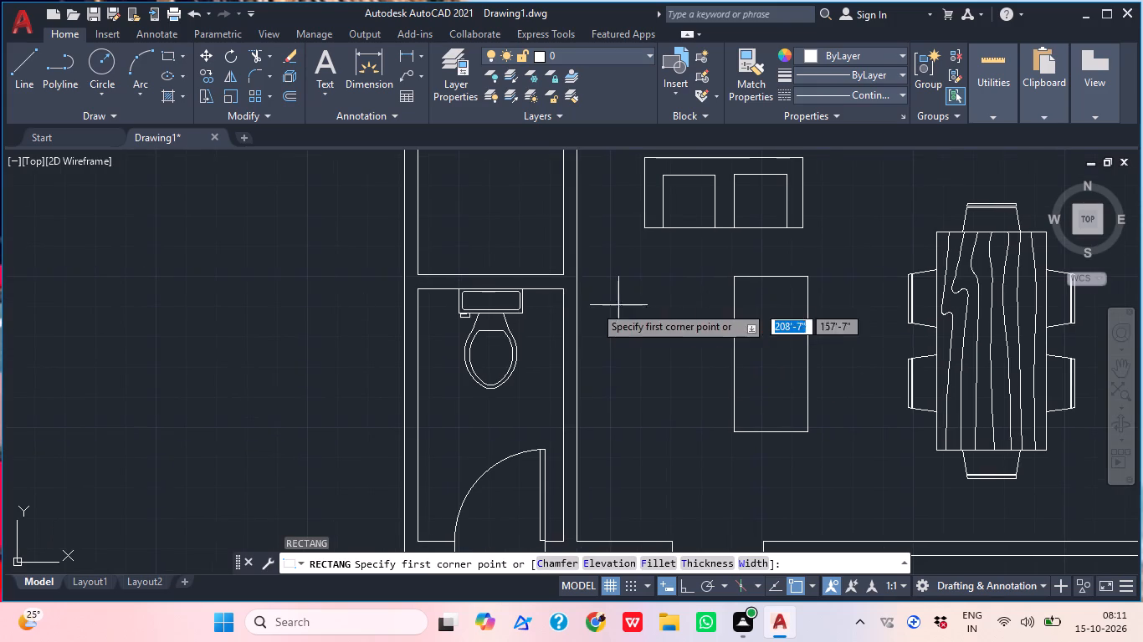
click(592, 264)
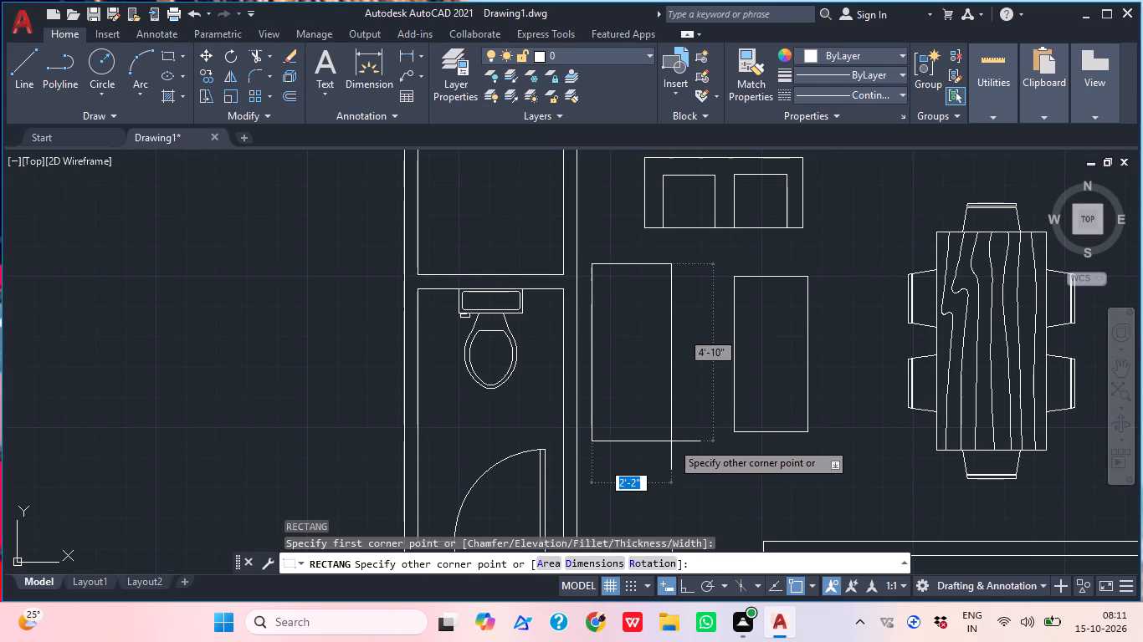
scroll(669, 399, down, 1)
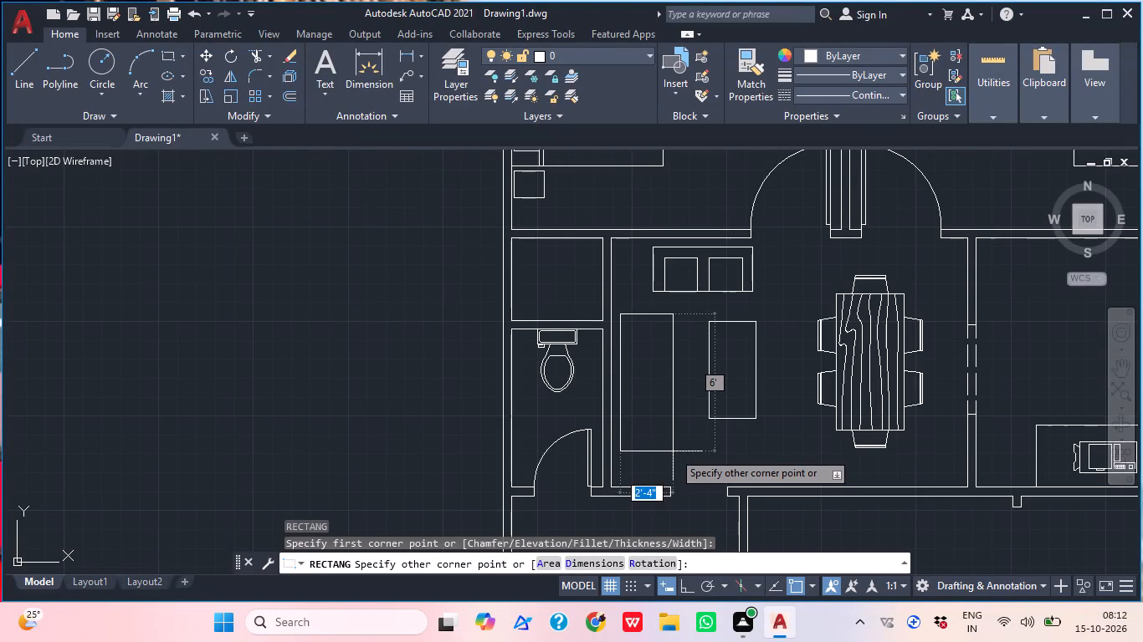
click(673, 451)
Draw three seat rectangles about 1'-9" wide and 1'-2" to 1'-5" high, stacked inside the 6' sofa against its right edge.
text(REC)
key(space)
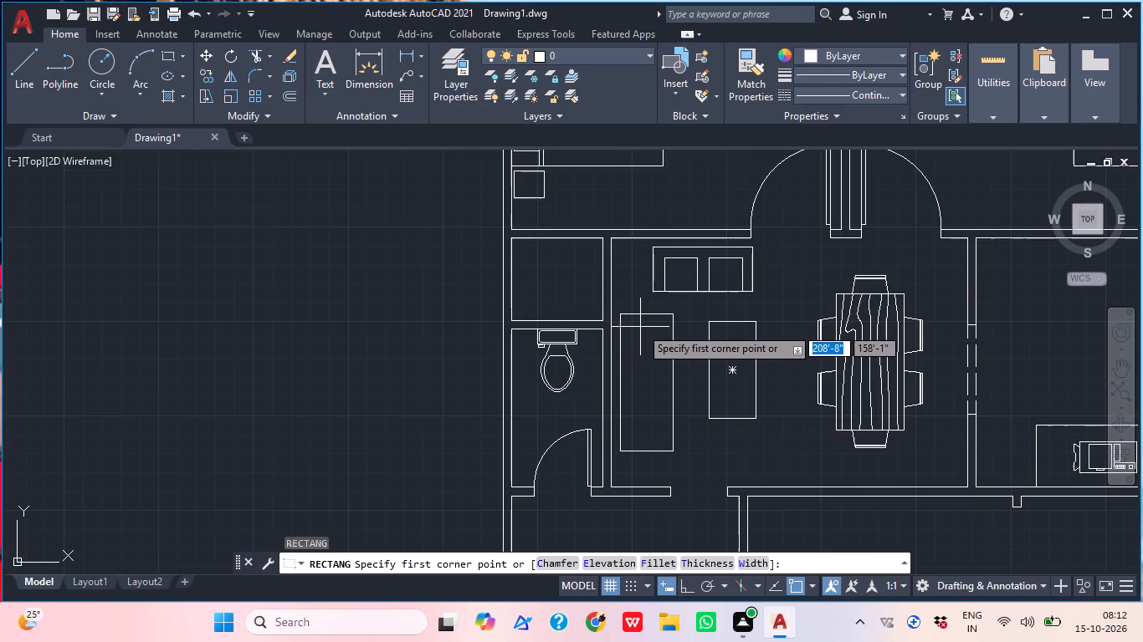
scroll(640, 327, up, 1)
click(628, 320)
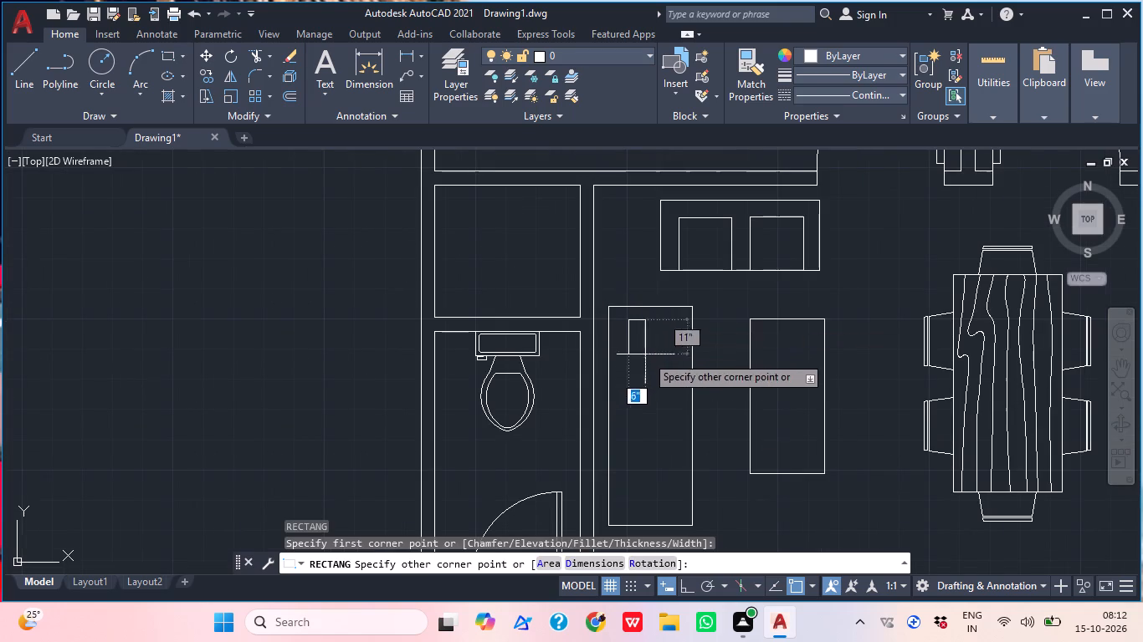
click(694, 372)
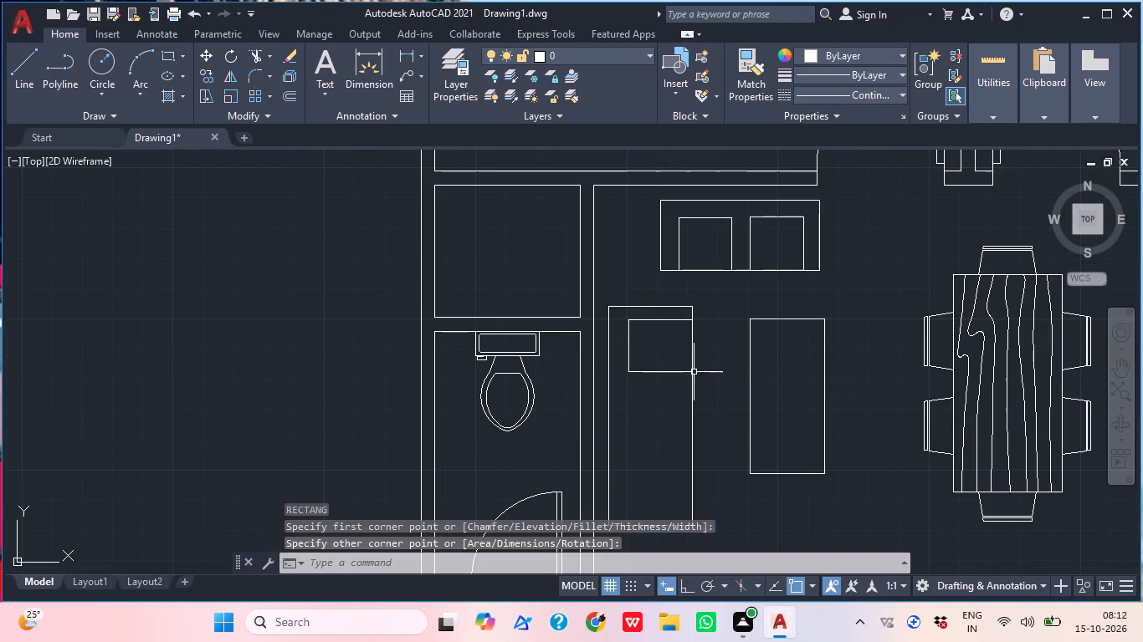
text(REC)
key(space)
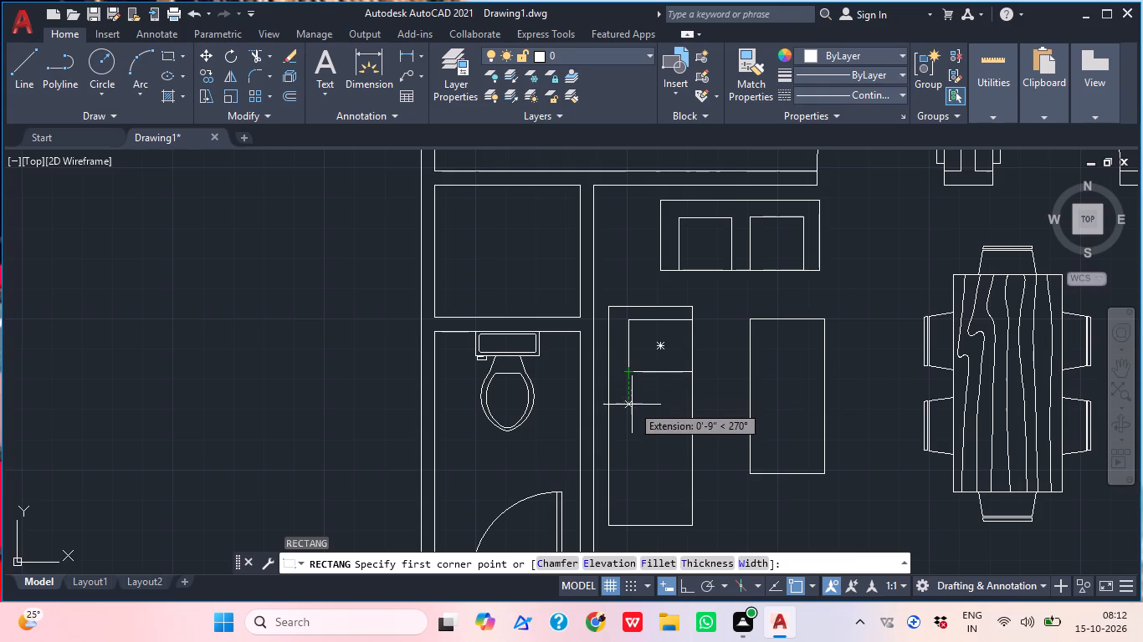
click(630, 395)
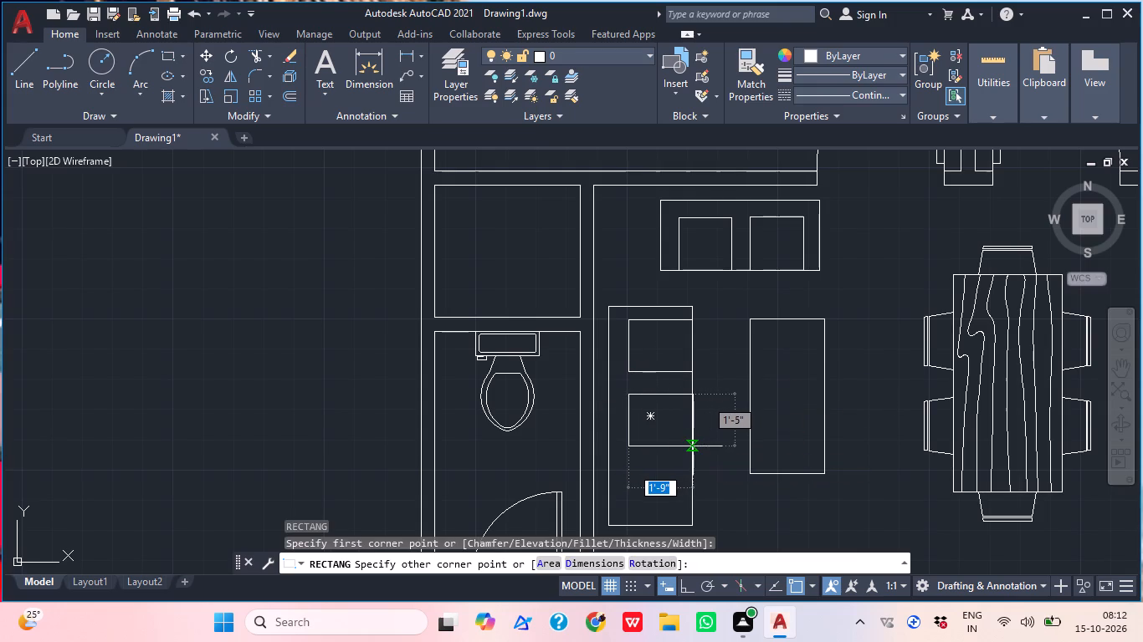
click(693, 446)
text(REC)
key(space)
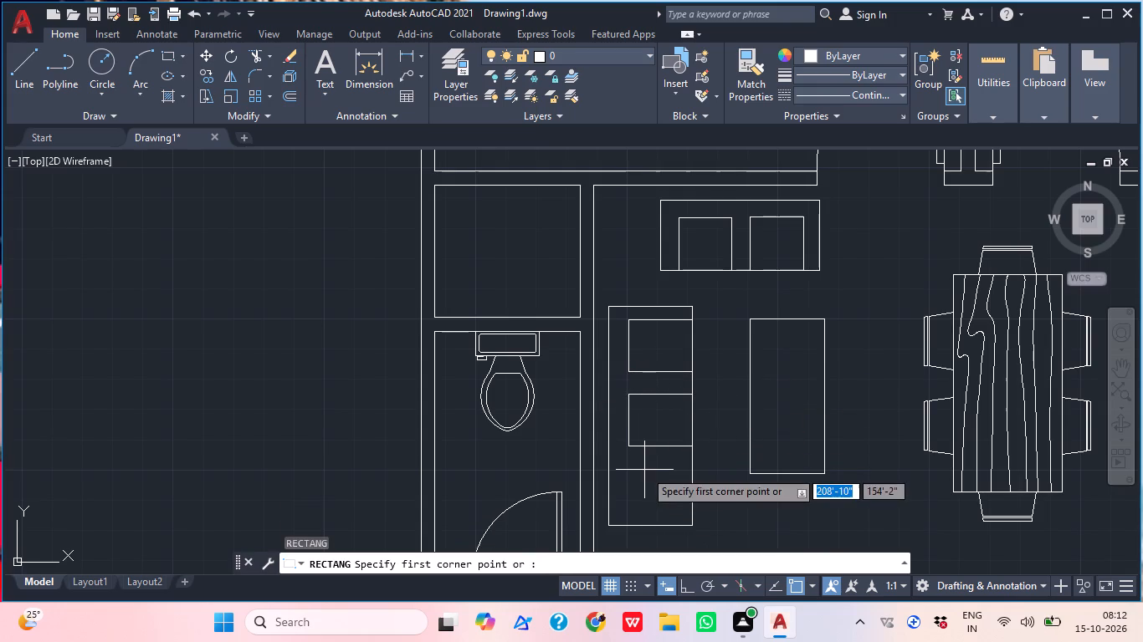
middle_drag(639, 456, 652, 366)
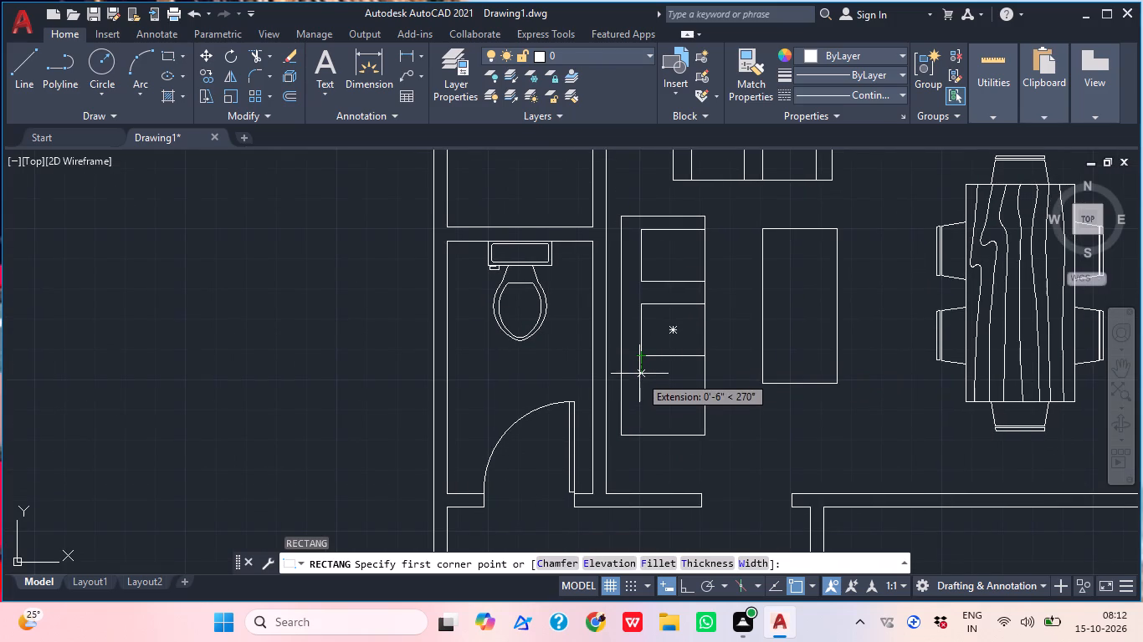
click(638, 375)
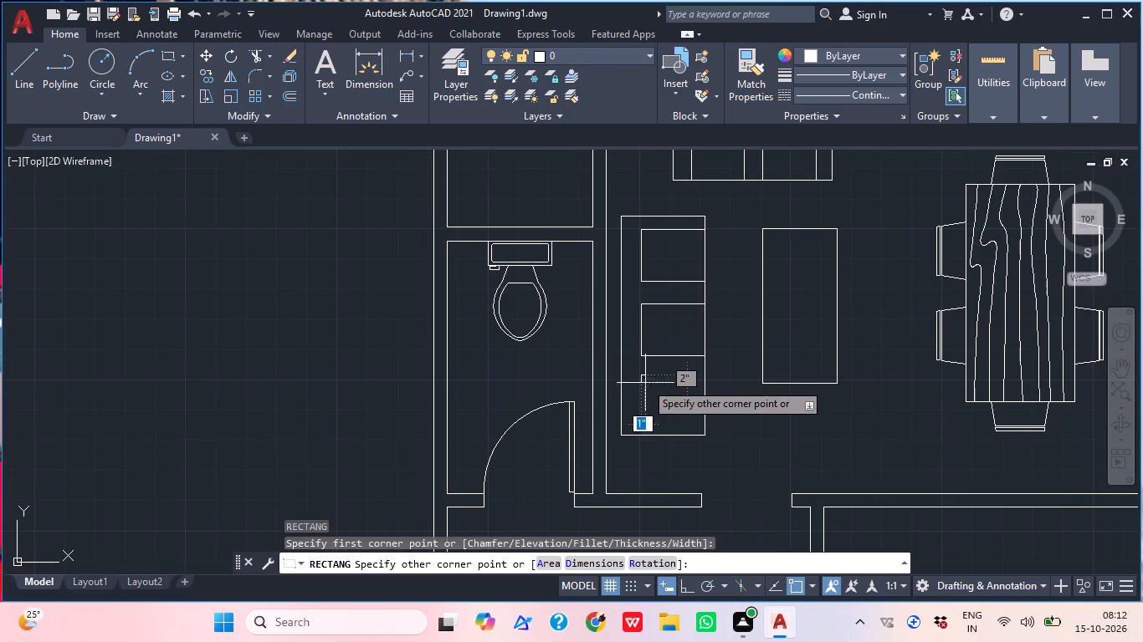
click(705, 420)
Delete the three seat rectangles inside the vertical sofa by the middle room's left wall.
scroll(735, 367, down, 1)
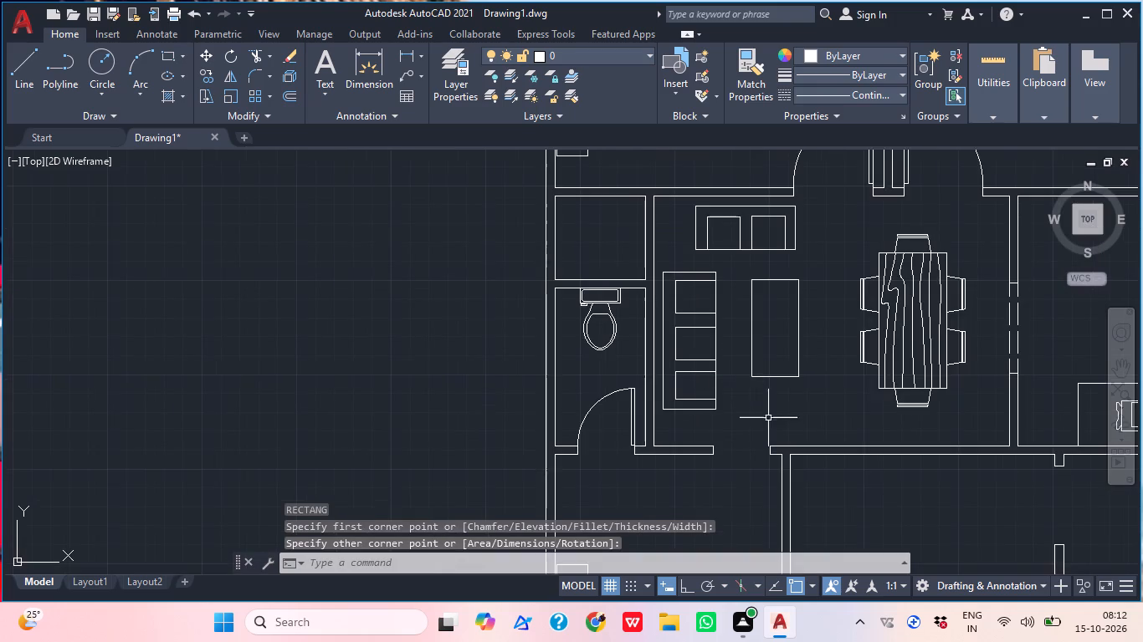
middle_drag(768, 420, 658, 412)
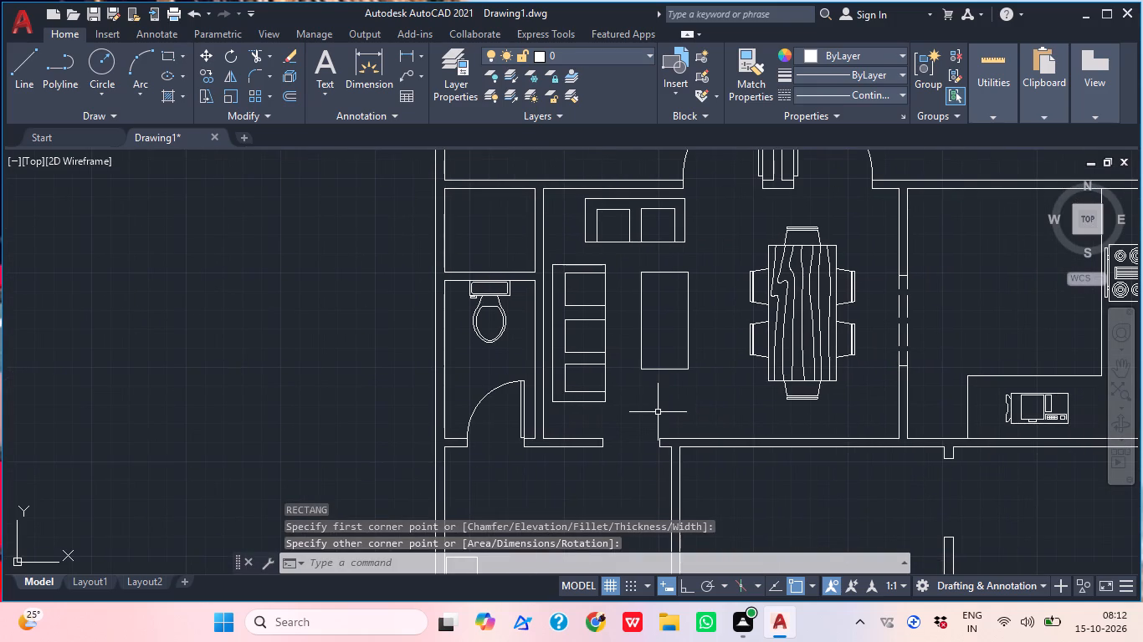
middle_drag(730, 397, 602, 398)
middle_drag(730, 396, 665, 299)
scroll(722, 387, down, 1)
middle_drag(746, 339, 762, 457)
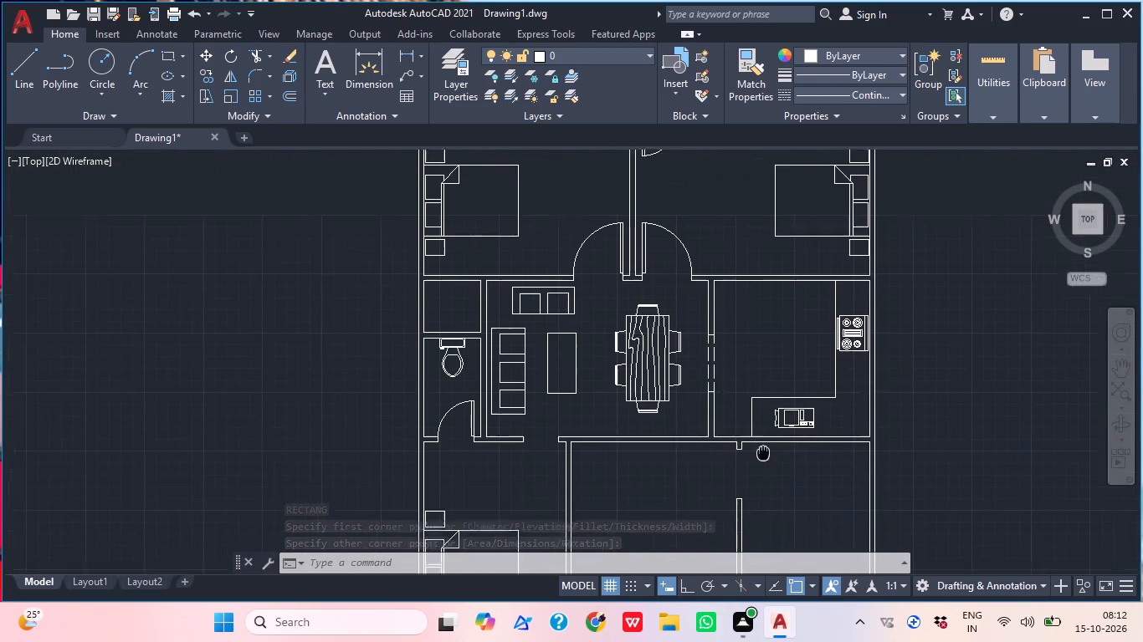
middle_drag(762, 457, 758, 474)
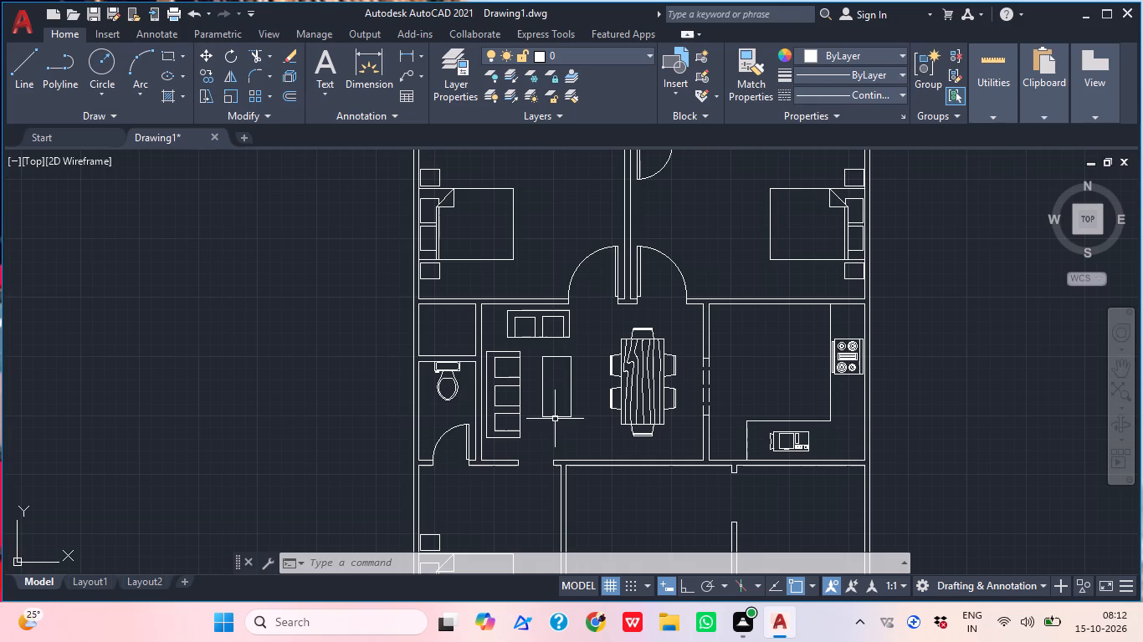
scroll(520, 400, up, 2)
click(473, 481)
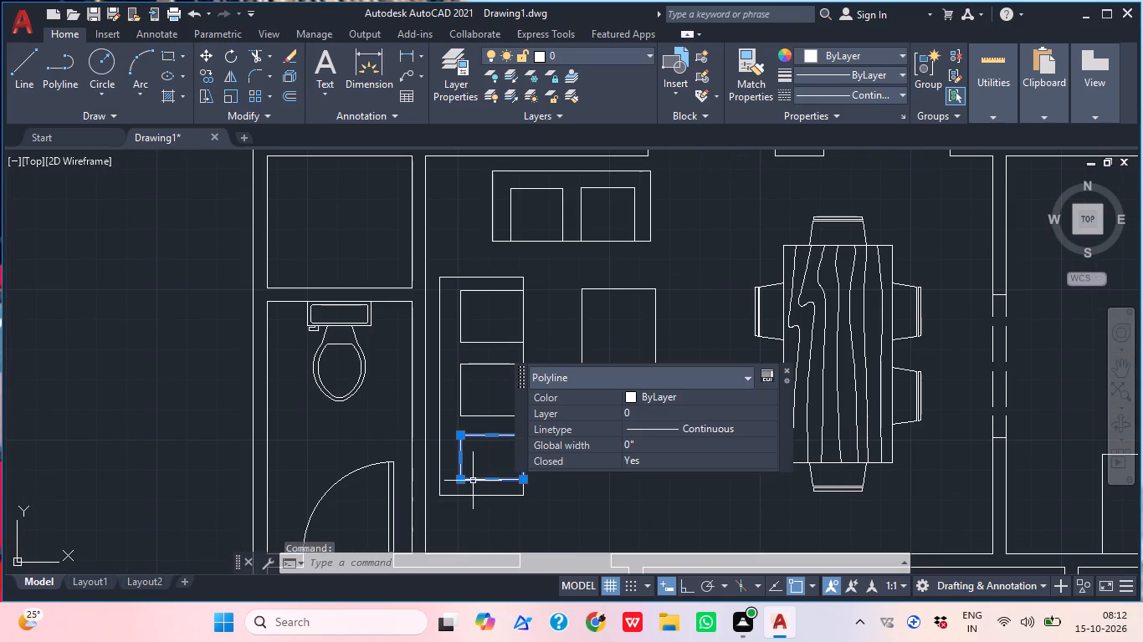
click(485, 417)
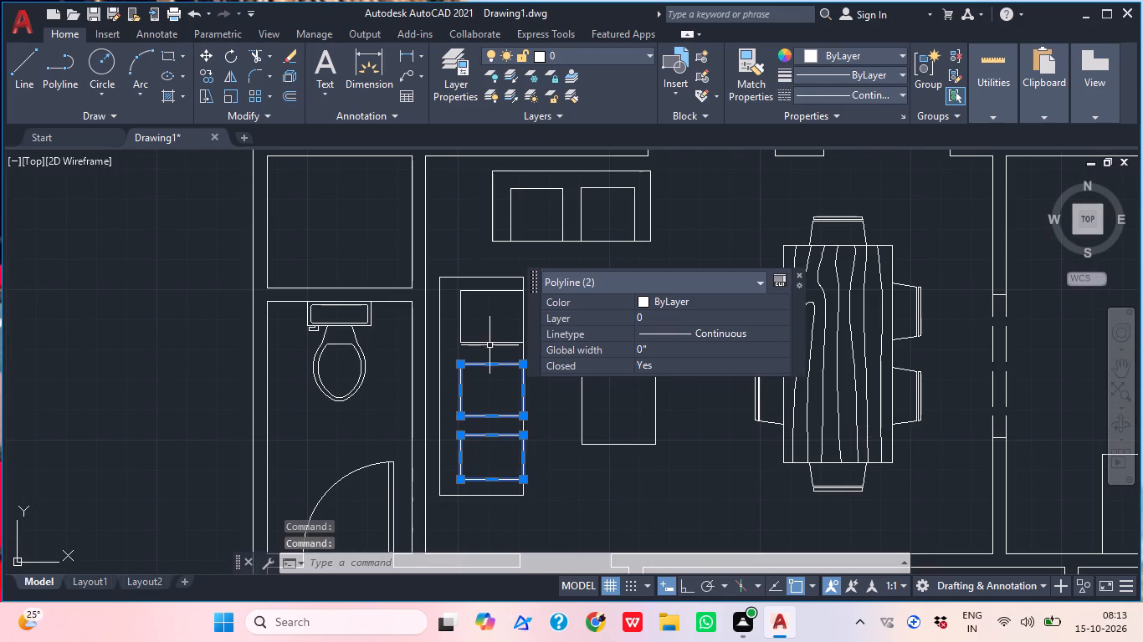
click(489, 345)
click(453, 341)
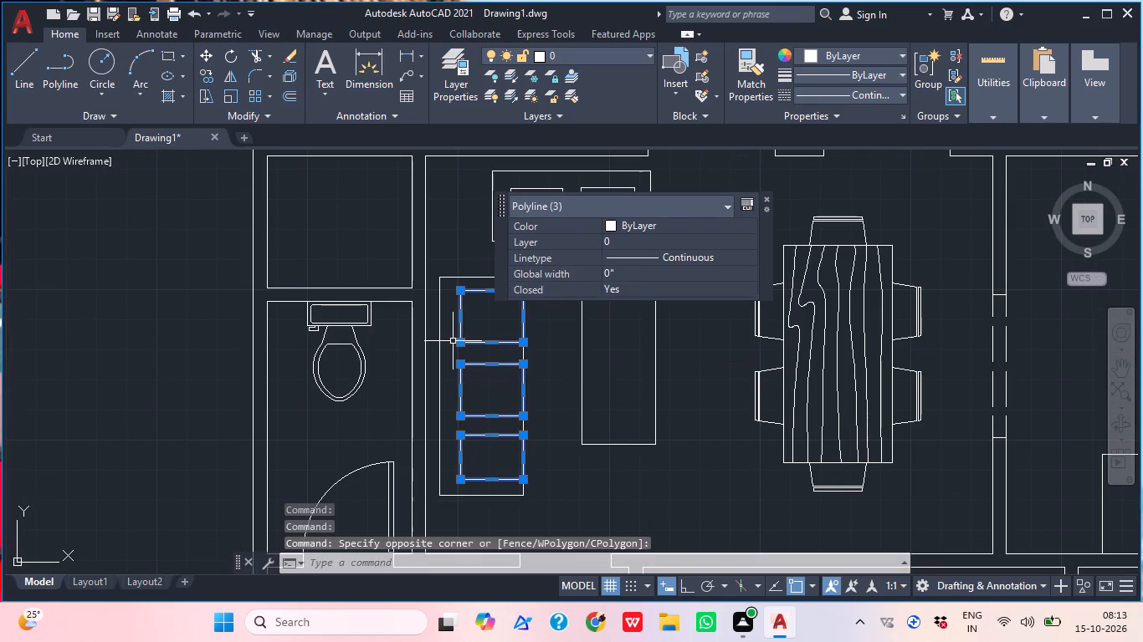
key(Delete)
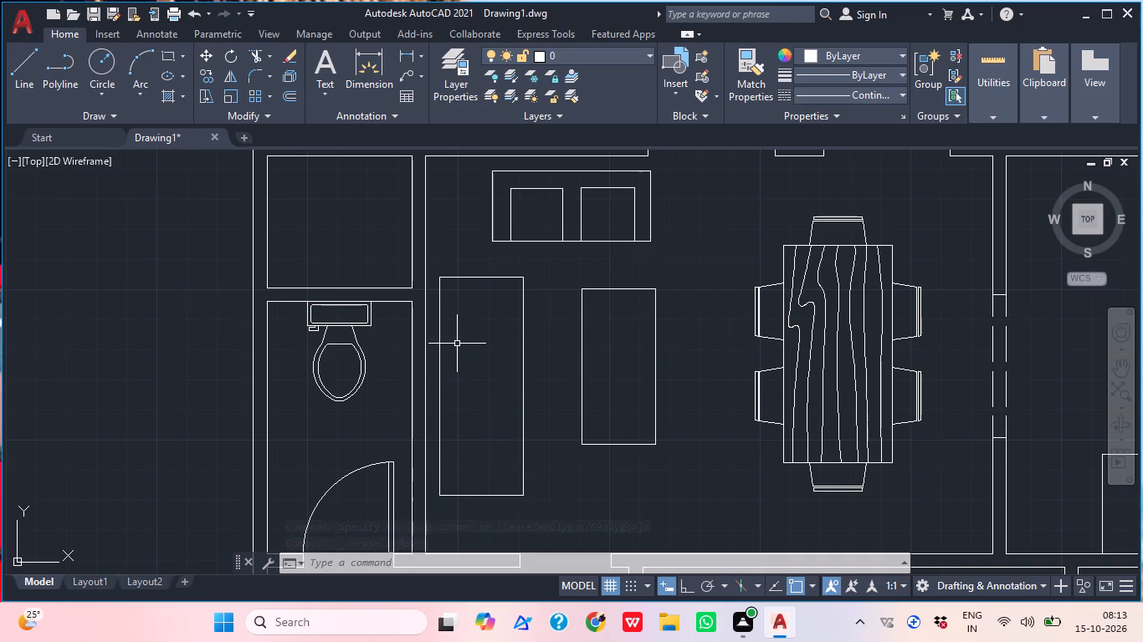
Draw a seat rectangle about 1'-9" wide by 1'-3" high at the vertical sofa's upper end, against its right edge.
text(REC)
key(space)
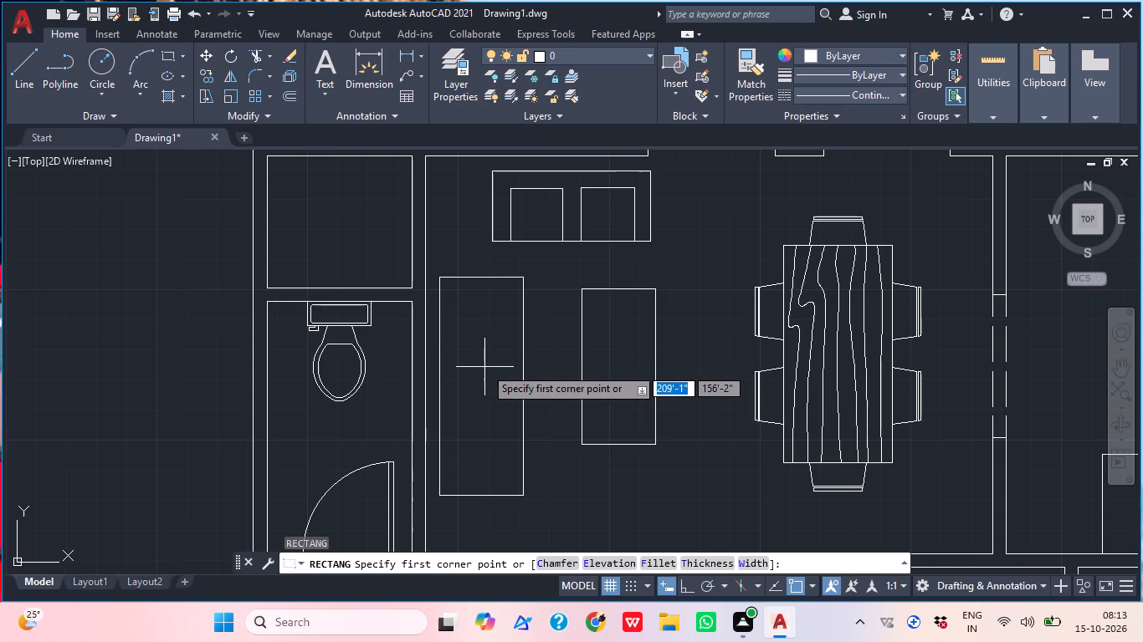
click(459, 292)
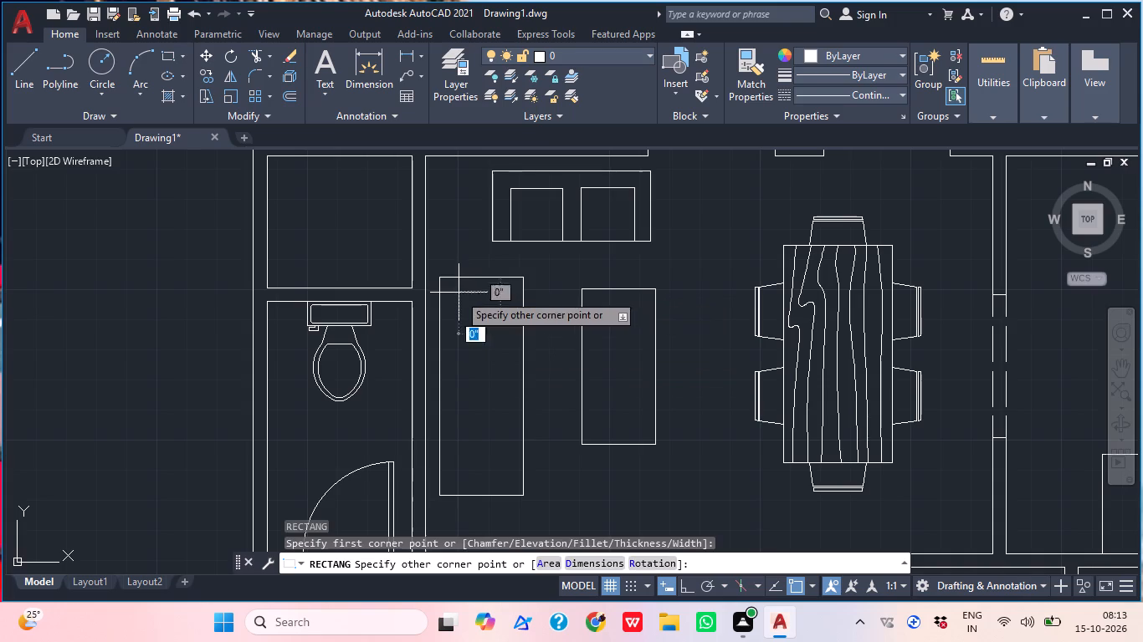
click(521, 338)
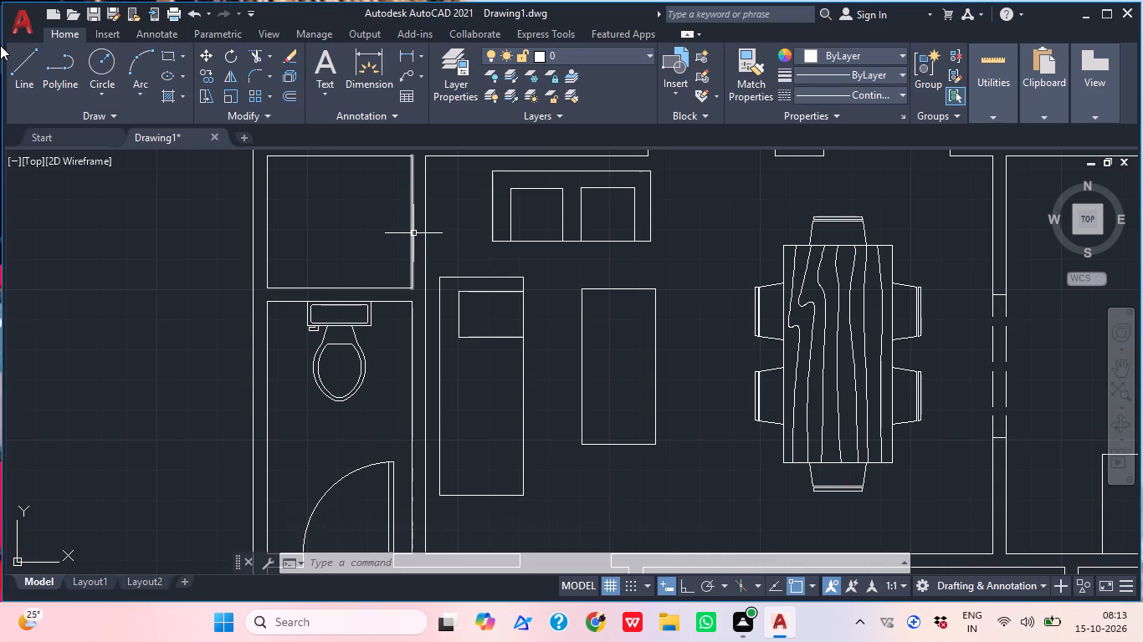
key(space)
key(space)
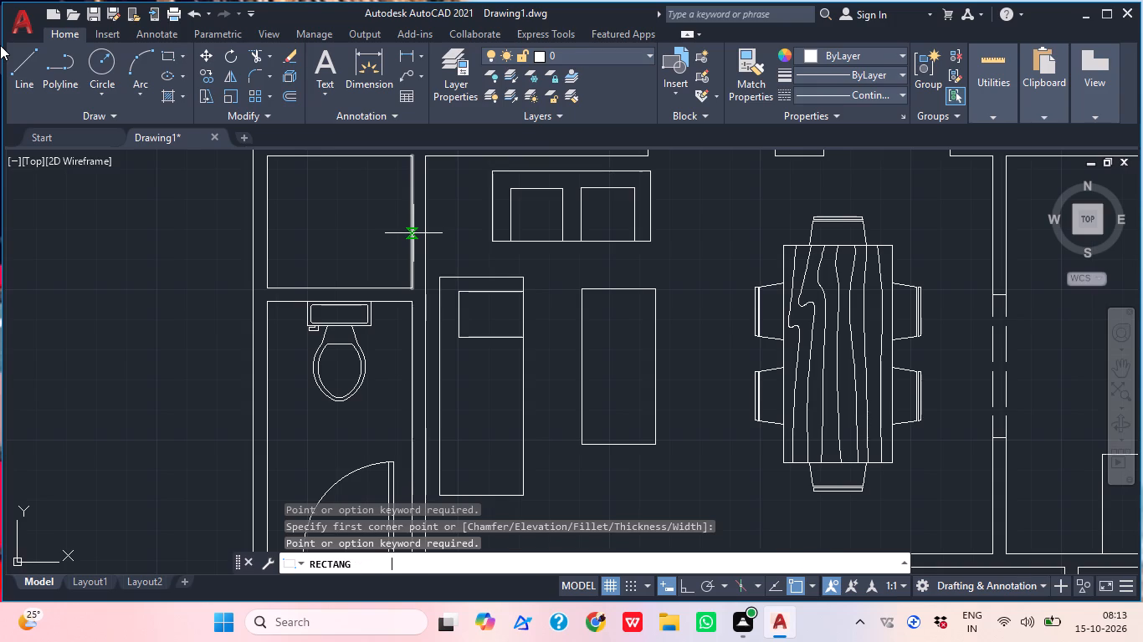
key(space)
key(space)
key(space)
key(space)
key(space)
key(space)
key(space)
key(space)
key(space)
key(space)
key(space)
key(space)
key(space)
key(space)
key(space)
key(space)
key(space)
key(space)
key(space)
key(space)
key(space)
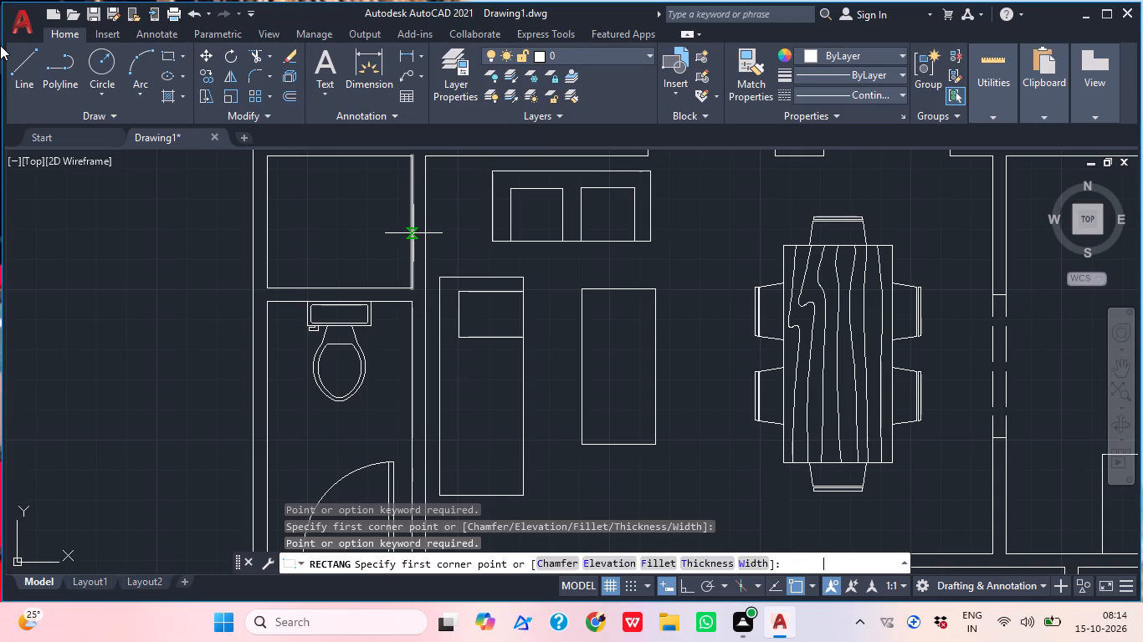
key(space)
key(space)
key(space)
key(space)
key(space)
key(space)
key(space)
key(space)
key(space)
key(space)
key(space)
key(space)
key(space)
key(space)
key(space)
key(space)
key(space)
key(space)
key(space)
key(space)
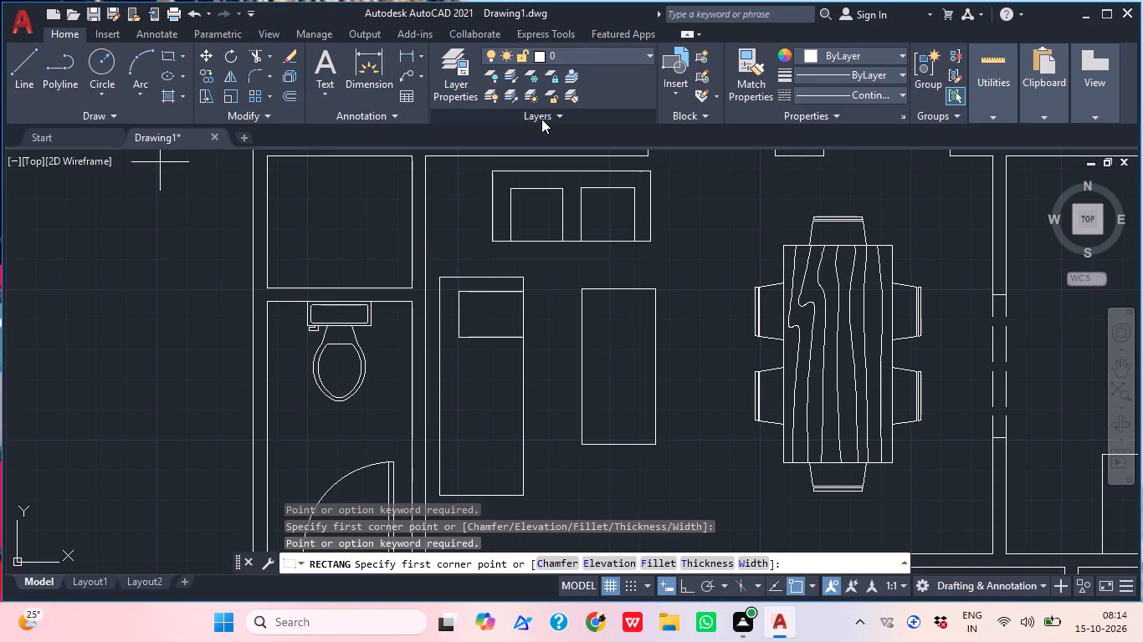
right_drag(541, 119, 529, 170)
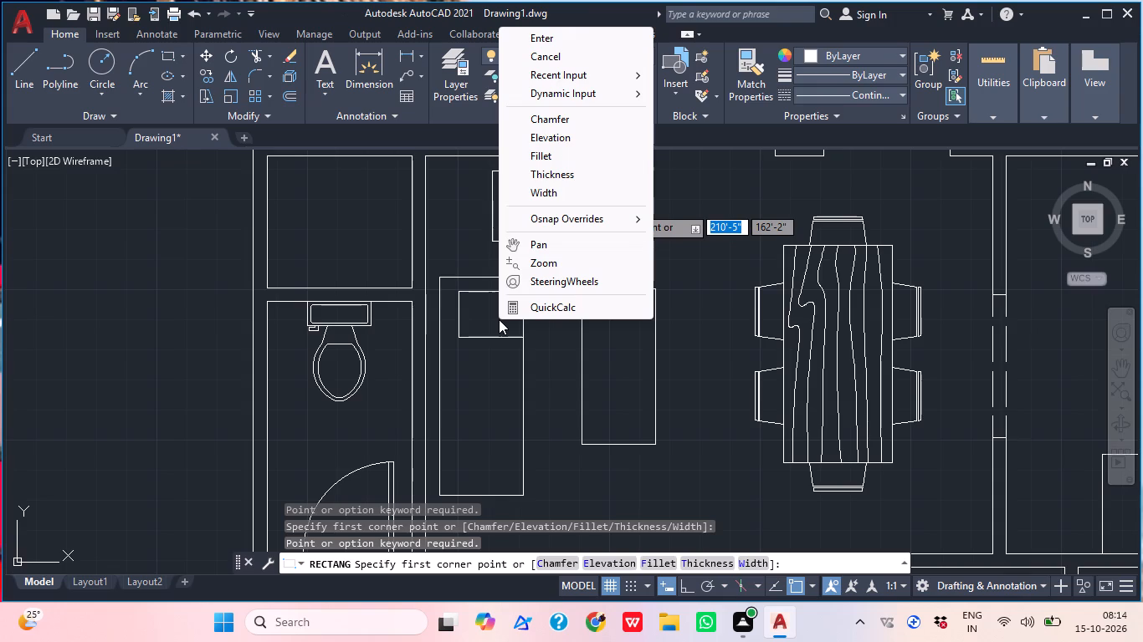
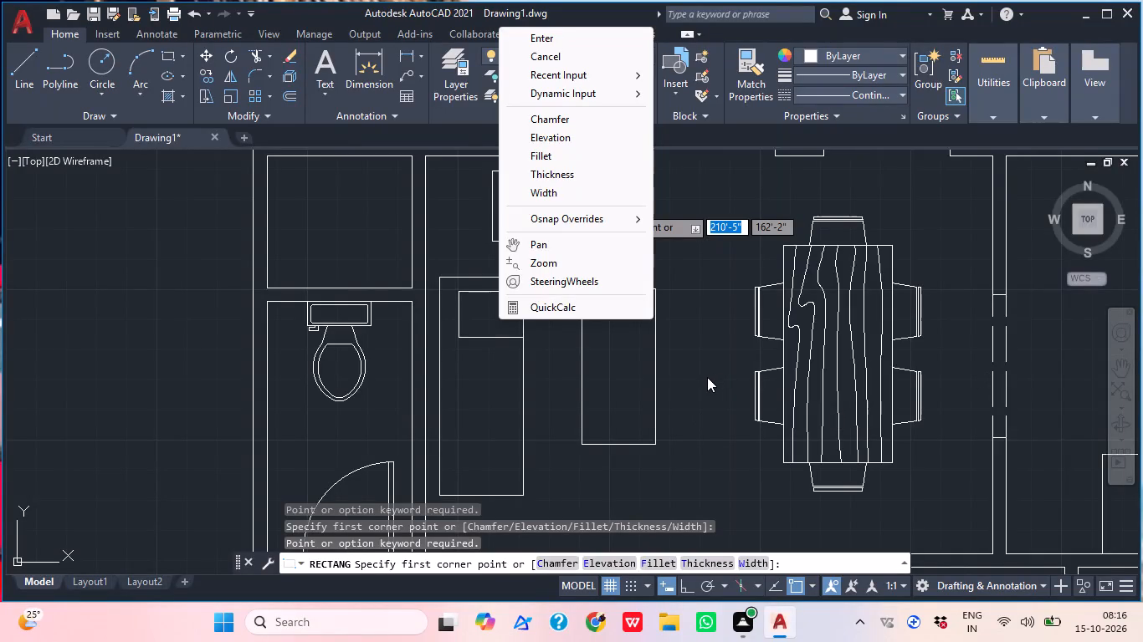
Save the drawing in the AUTO CADD folder under the file name 3BHK PLAN 123.
click(715, 320)
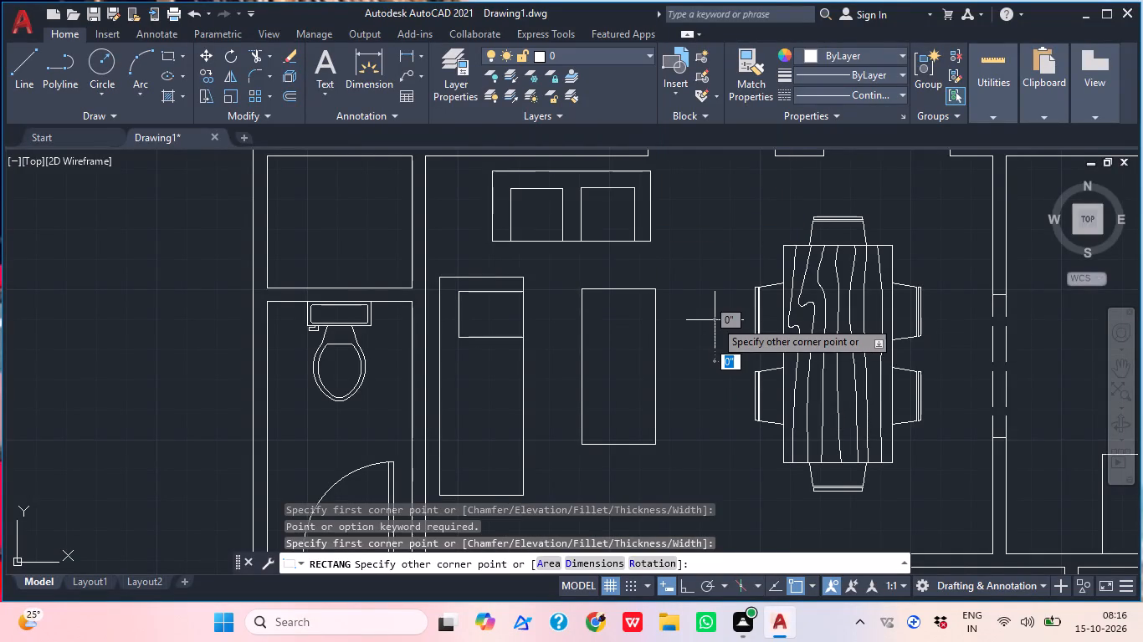
key(Escape)
key(ctrl+s)
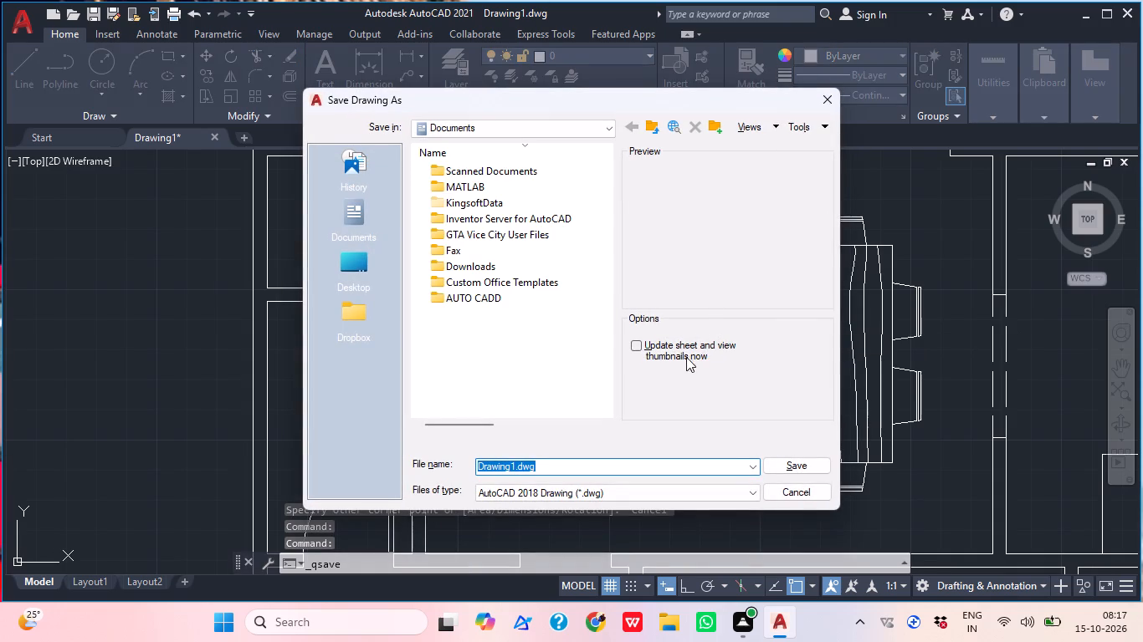
double_click(525, 301)
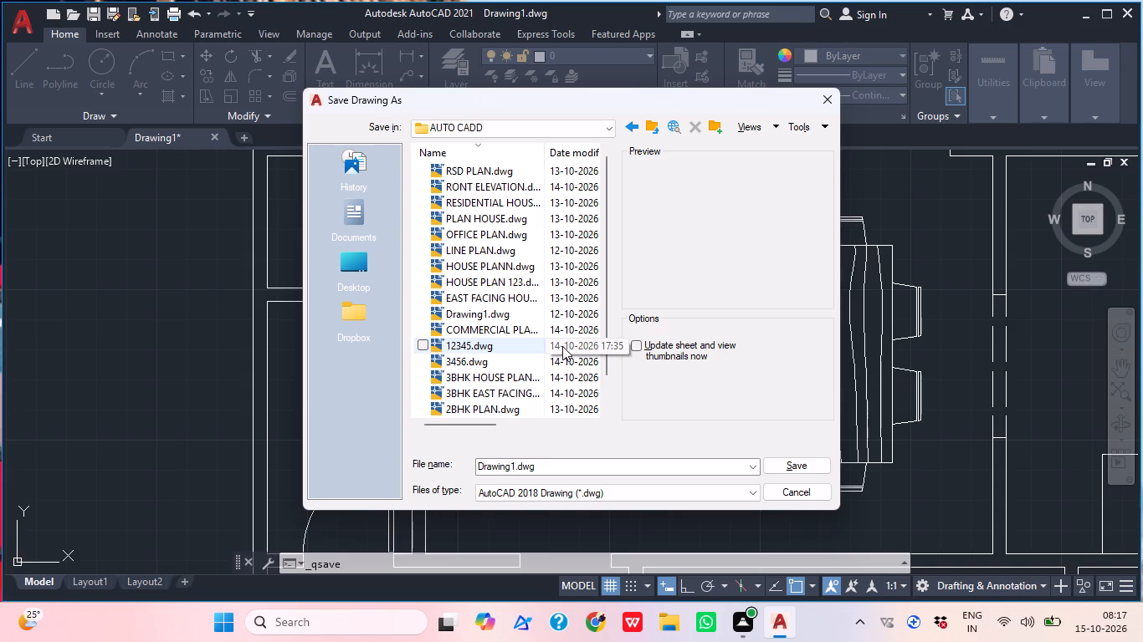
click(561, 461)
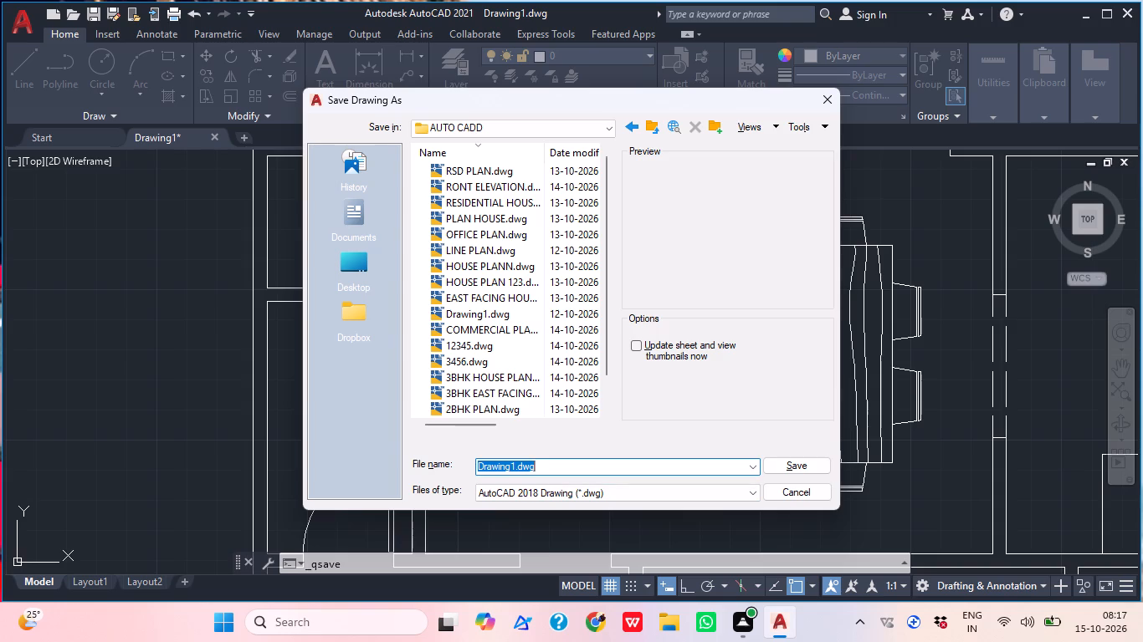
text(3BHK PLN)
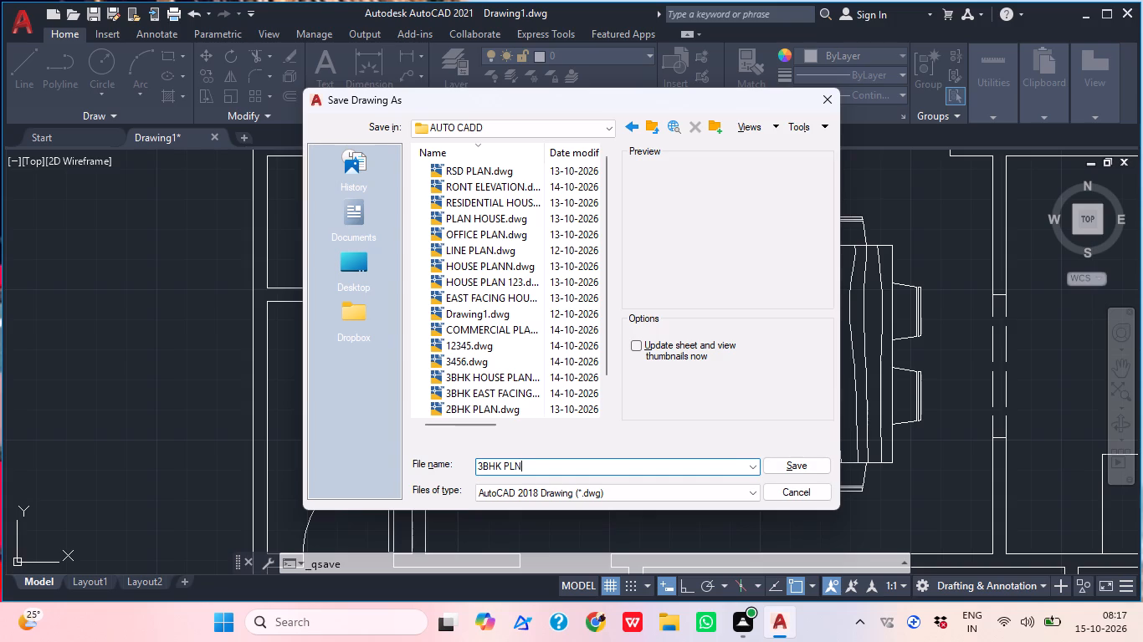
key(BackSpace)
text(AN 123)
click(815, 462)
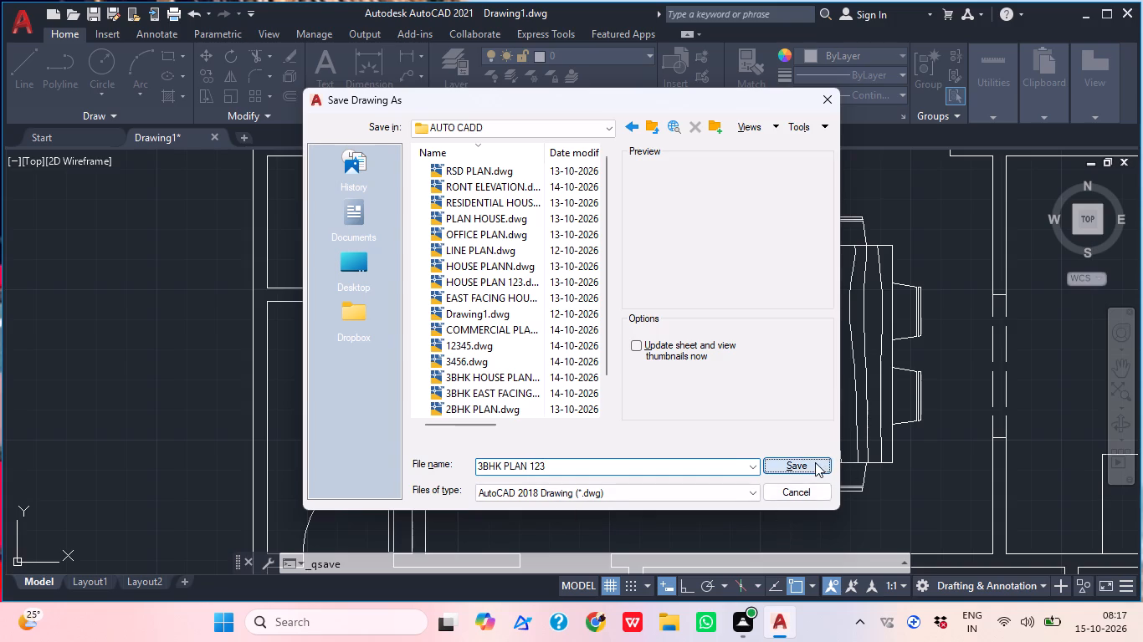
Examine the floor plan from the upper bedrooms through the living and dining area to the unfurnished front rooms.
scroll(756, 395, down, 2)
middle_drag(817, 395, 620, 420)
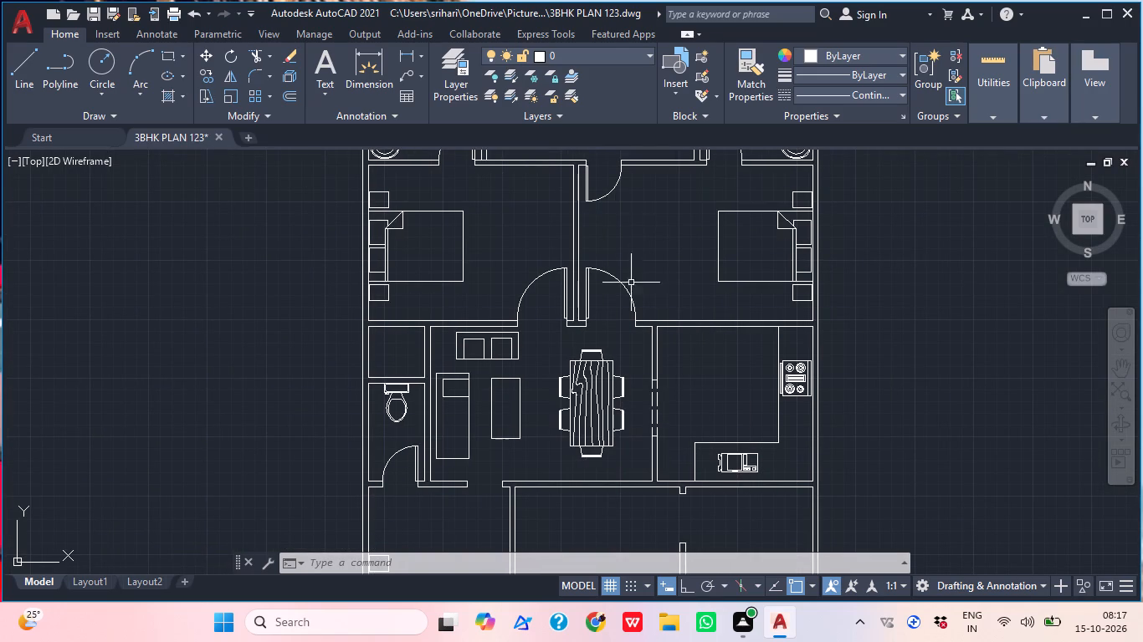
middle_drag(641, 286, 538, 385)
scroll(538, 385, up, 1)
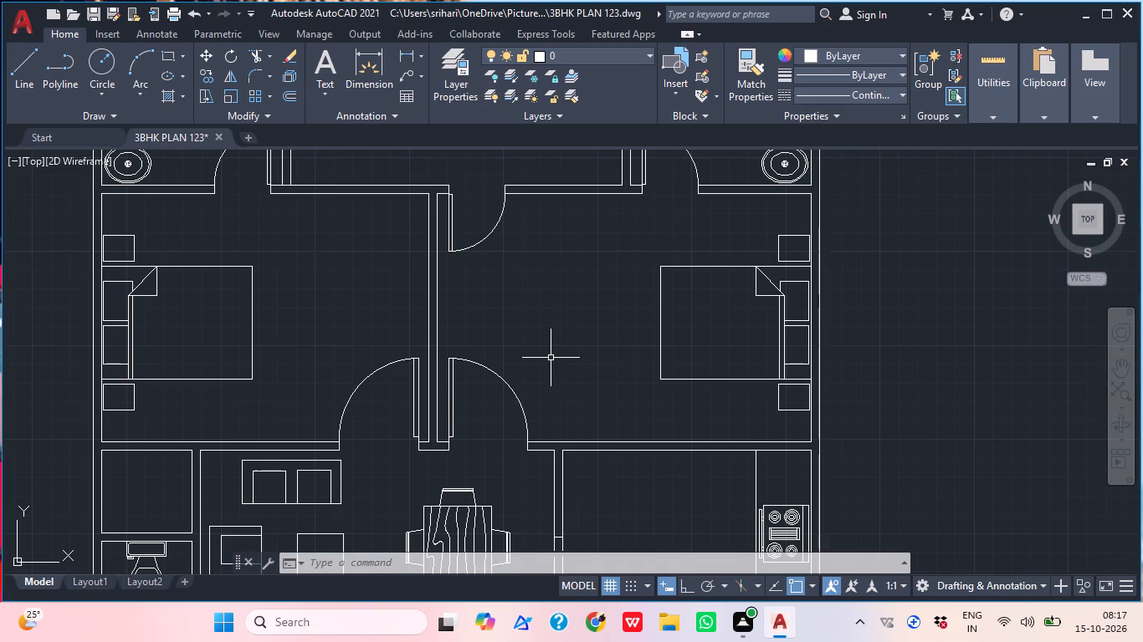
middle_drag(580, 328, 653, 279)
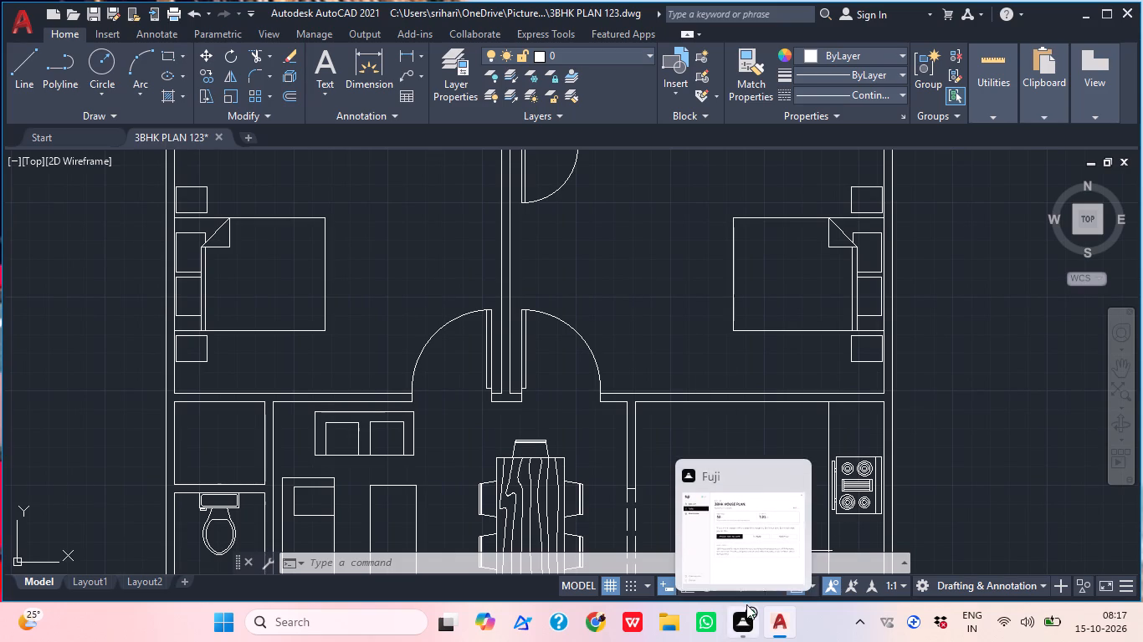
triple_click(879, 388)
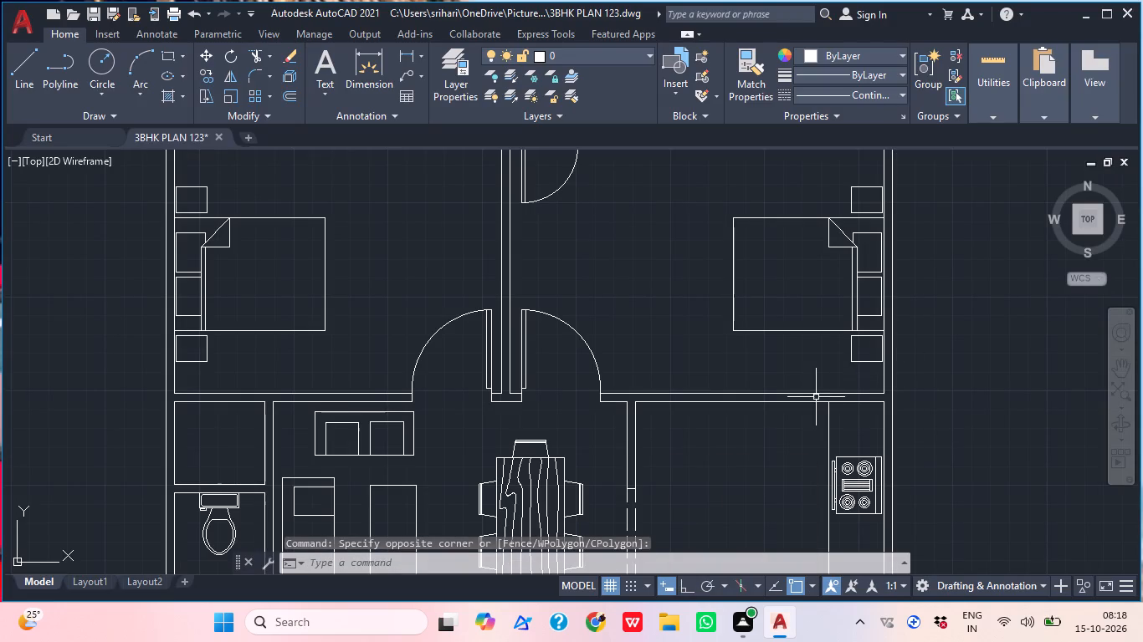
middle_drag(800, 412, 843, 308)
scroll(843, 303, down, 1)
middle_drag(810, 382, 767, 330)
scroll(768, 332, down, 1)
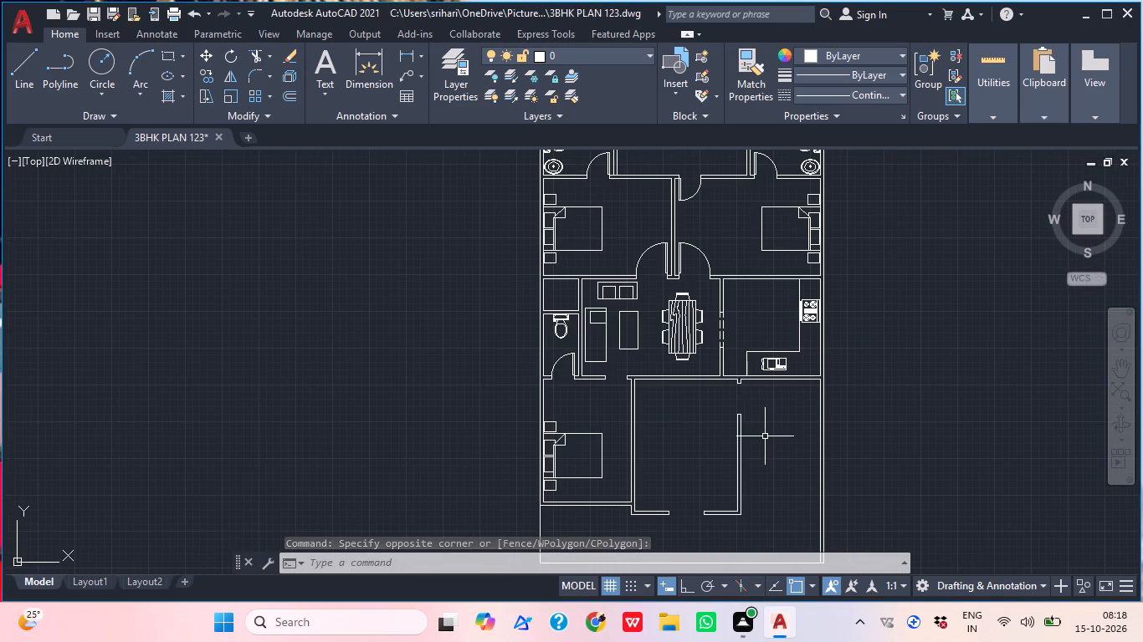
middle_drag(741, 417, 710, 373)
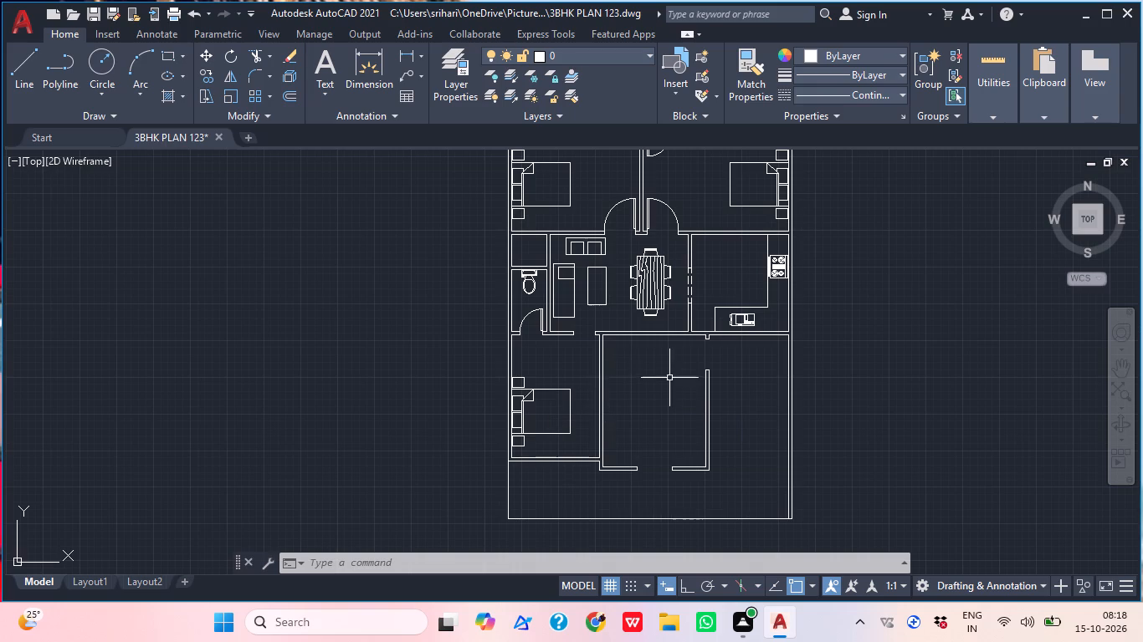
middle_drag(669, 379, 754, 328)
middle_drag(711, 373, 692, 359)
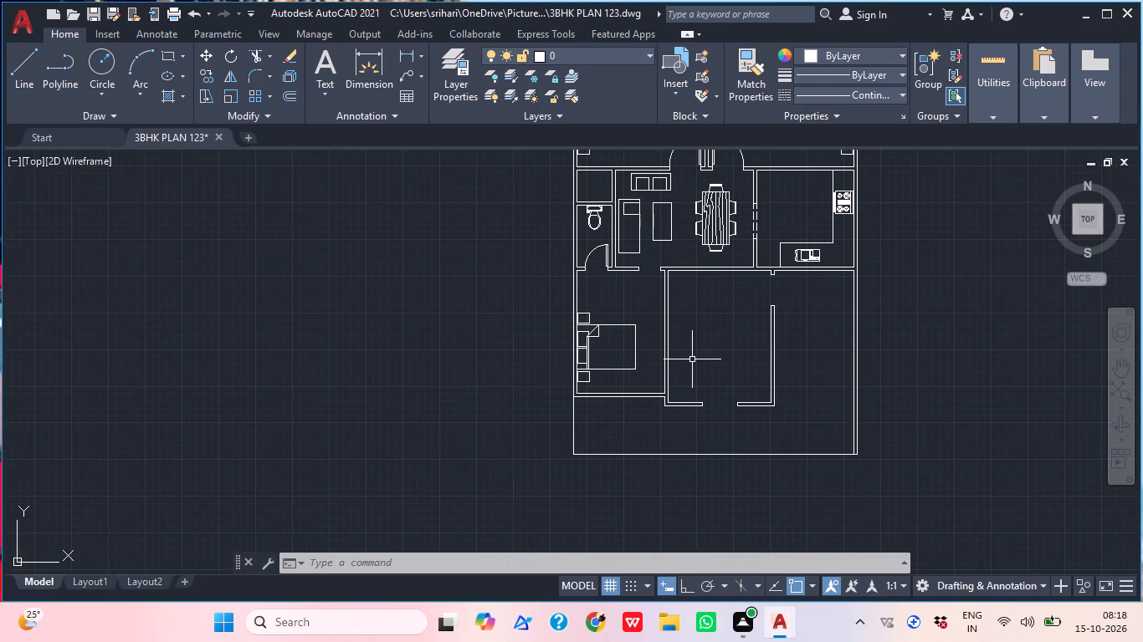
middle_drag(638, 434, 626, 387)
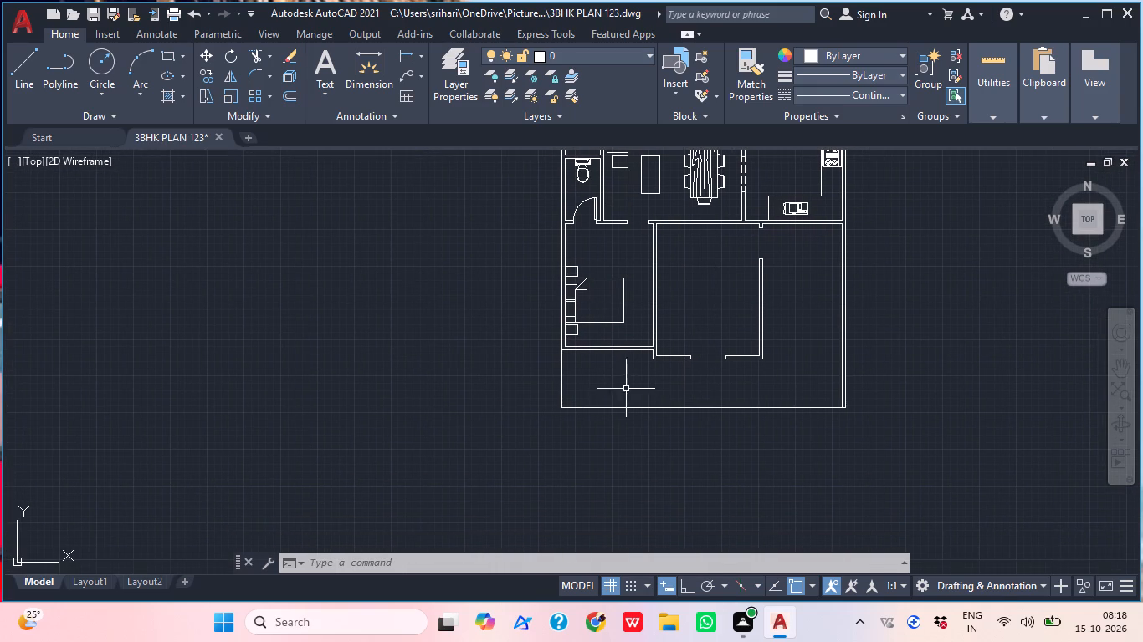
scroll(725, 411, up, 1)
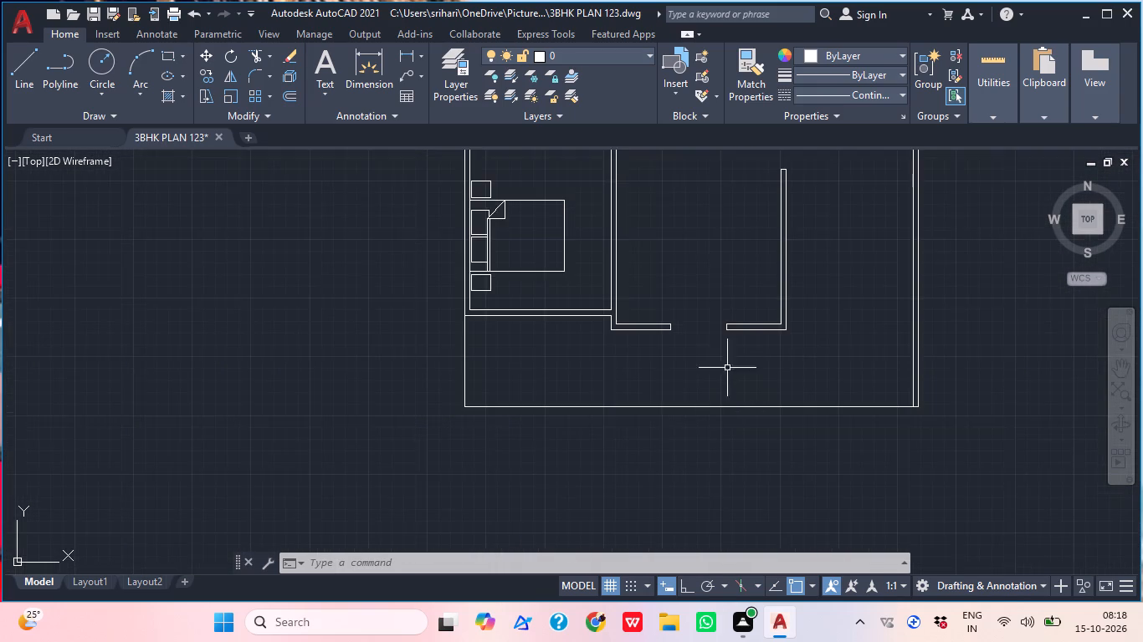
Delete the small cushion rectangle inside the long vertical sofa in the living area.
middle_drag(734, 338, 665, 533)
middle_drag(551, 327, 571, 428)
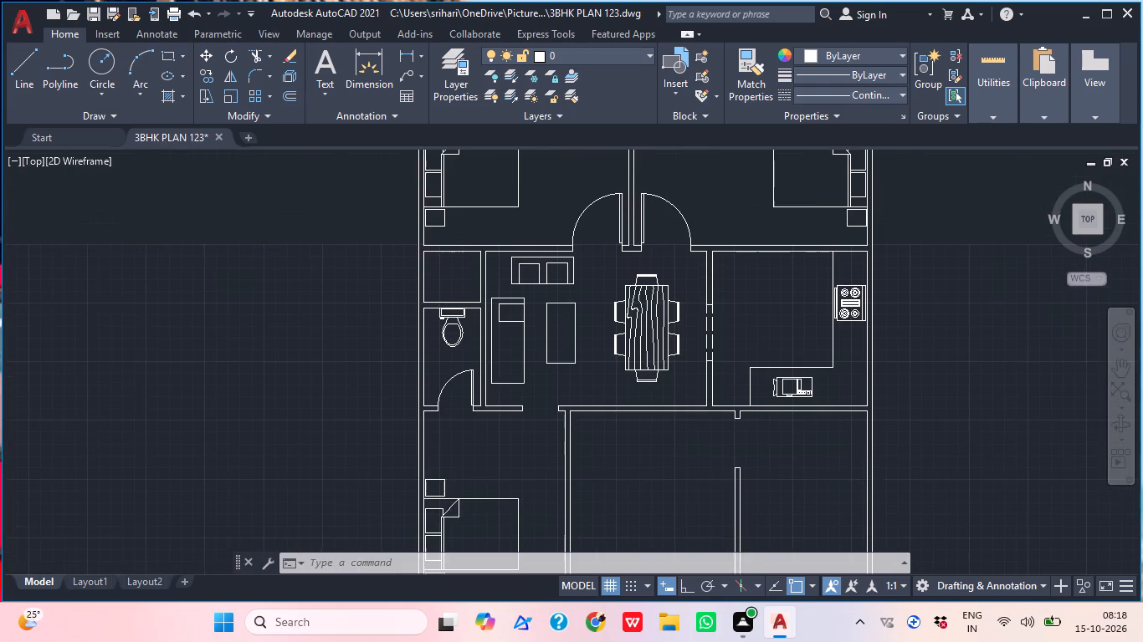
middle_drag(571, 428, 573, 430)
scroll(500, 321, up, 2)
click(500, 321)
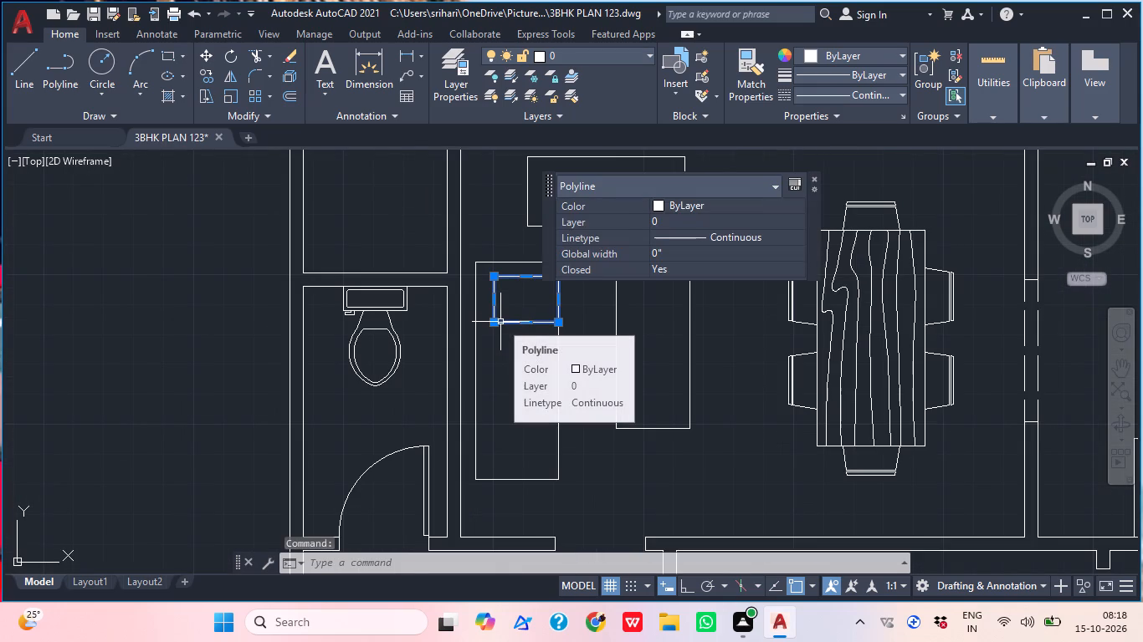
key(Delete)
Draw a seat rectangle about 1'-11" by 1'-4" near the upper end of the long sofa, reaching its front edge.
text(REC)
key(space)
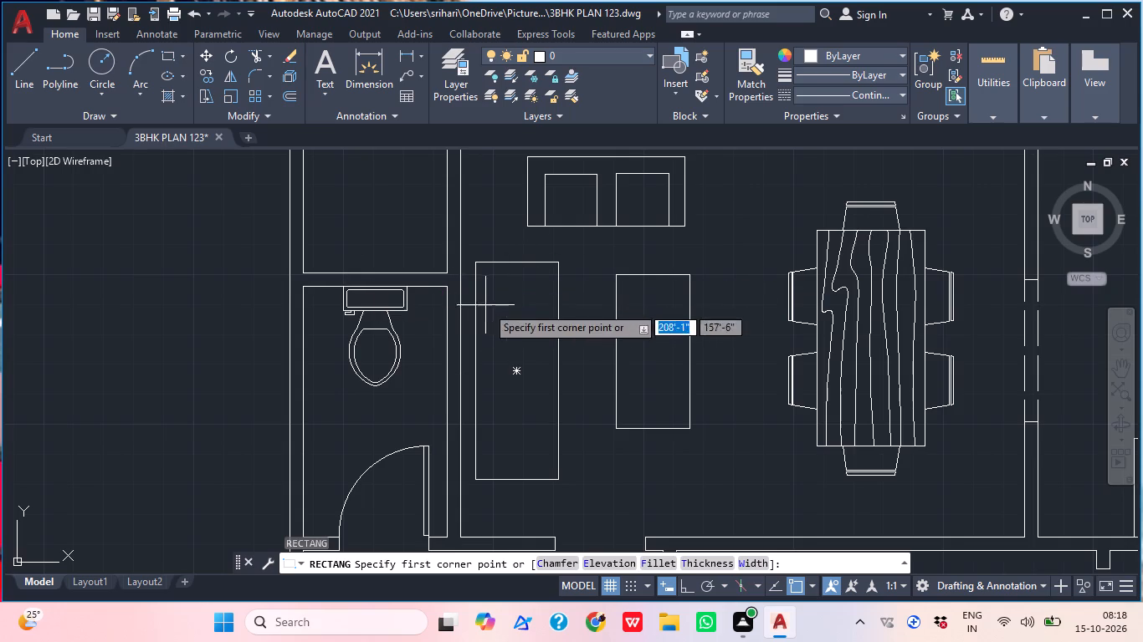
middle_drag(485, 304, 423, 295)
scroll(420, 255, up, 3)
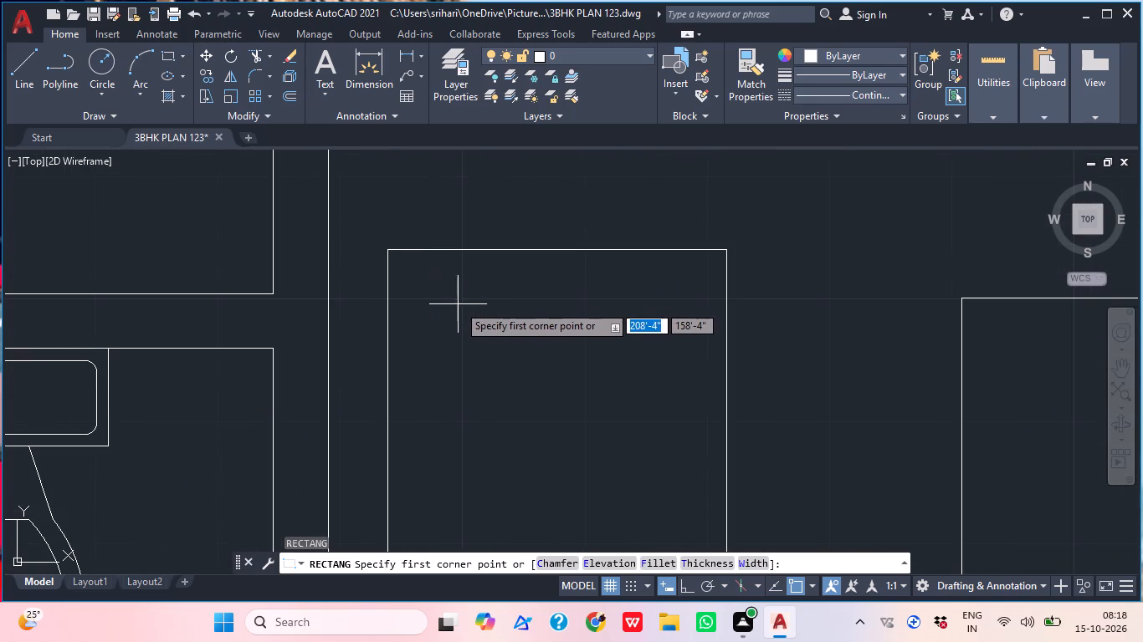
click(446, 301)
scroll(448, 302, down, 3)
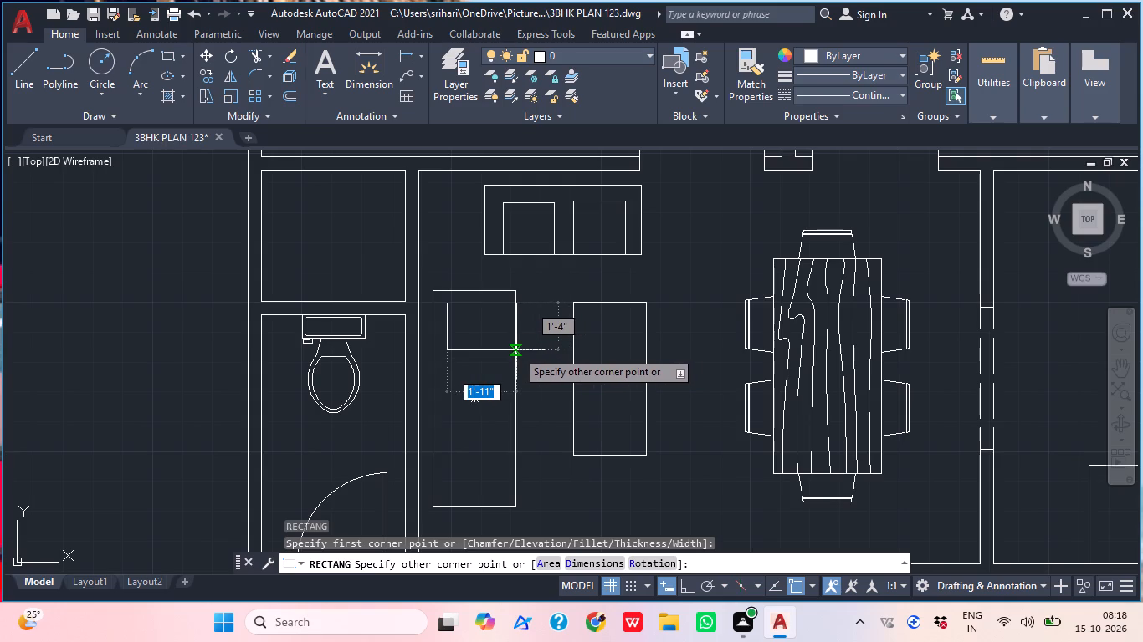
click(516, 354)
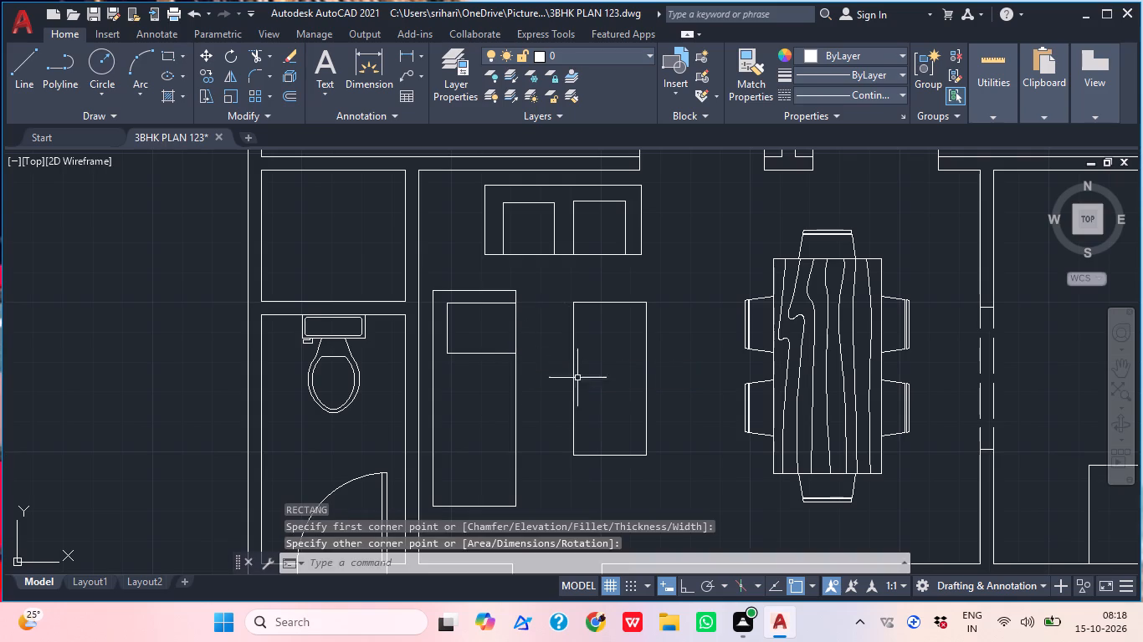
Draw a second seat rectangle just below the first, aligned with its back edge and reaching the sofa's front edge.
middle_drag(546, 420, 577, 408)
text(REC)
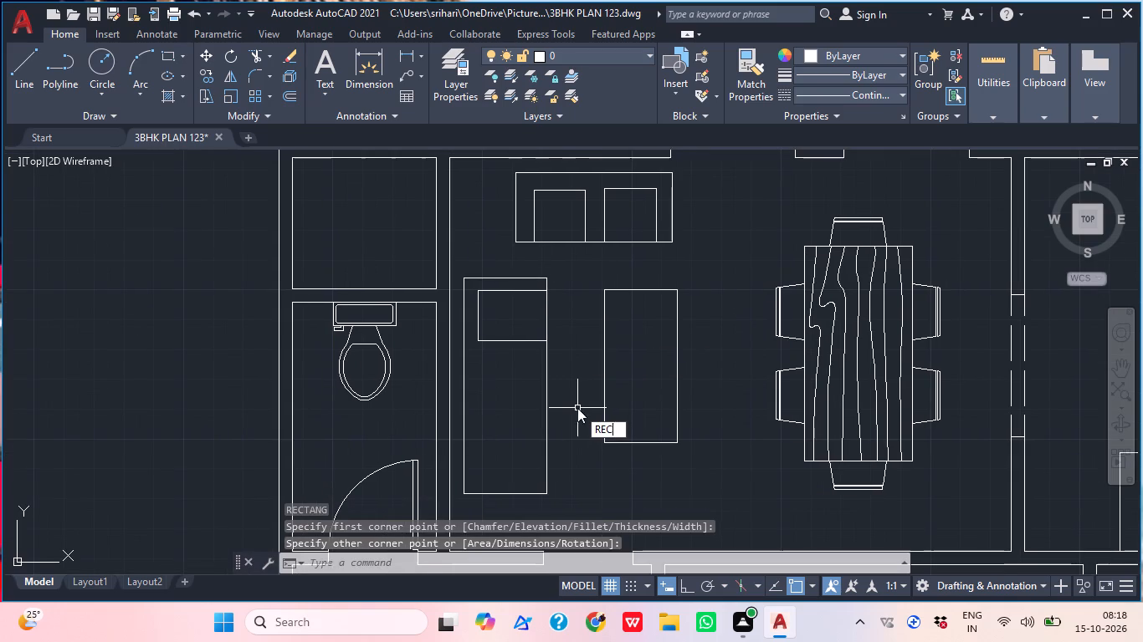
key(space)
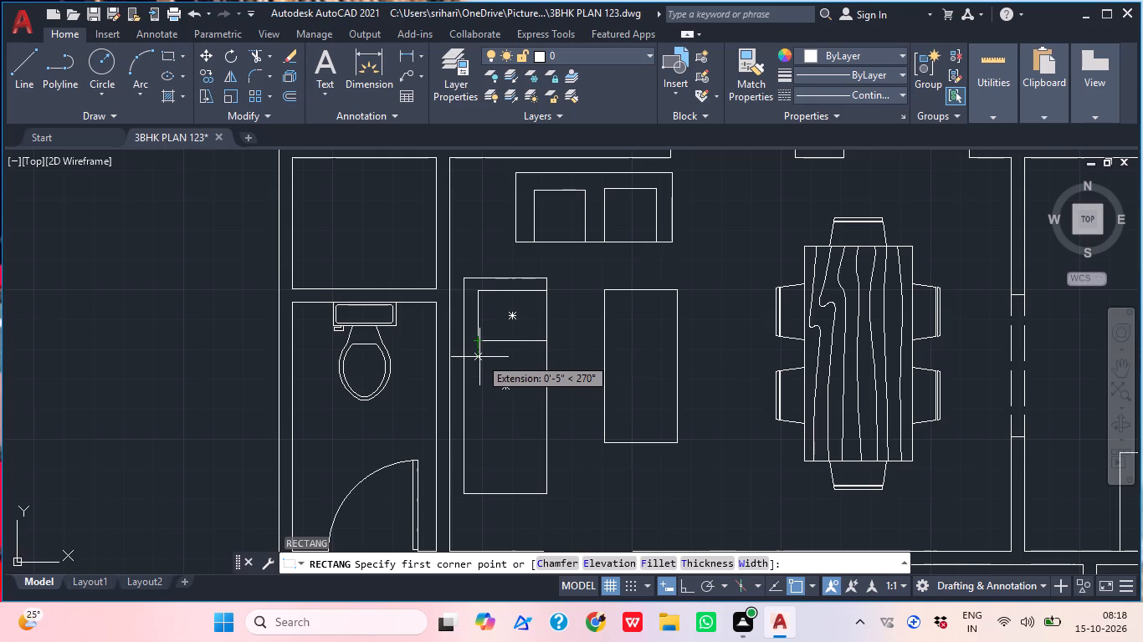
click(479, 357)
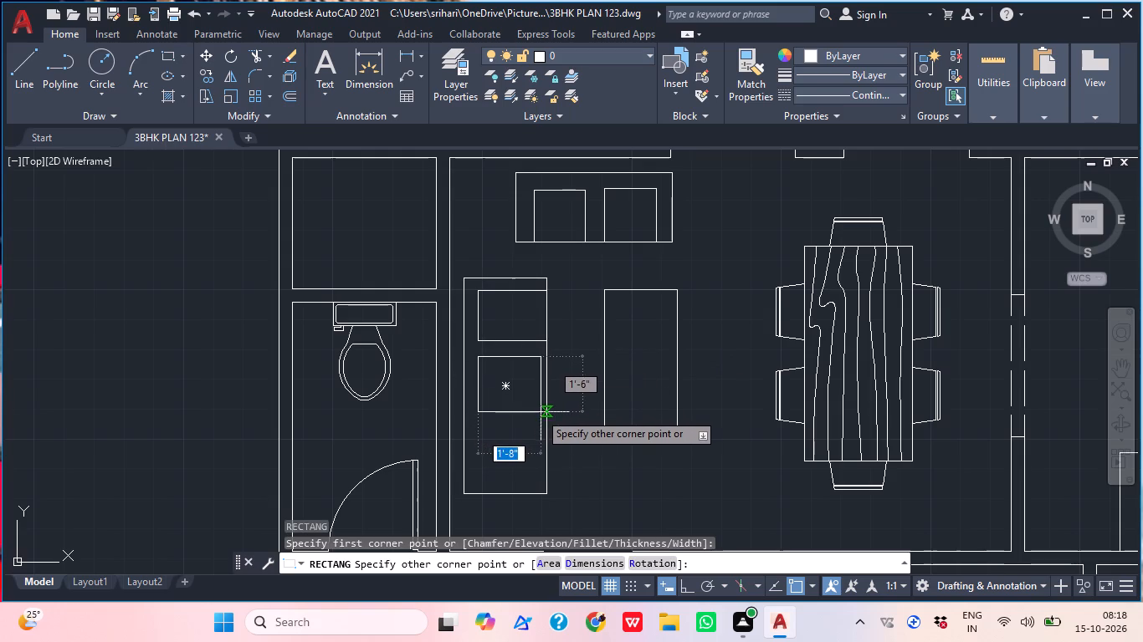
click(546, 409)
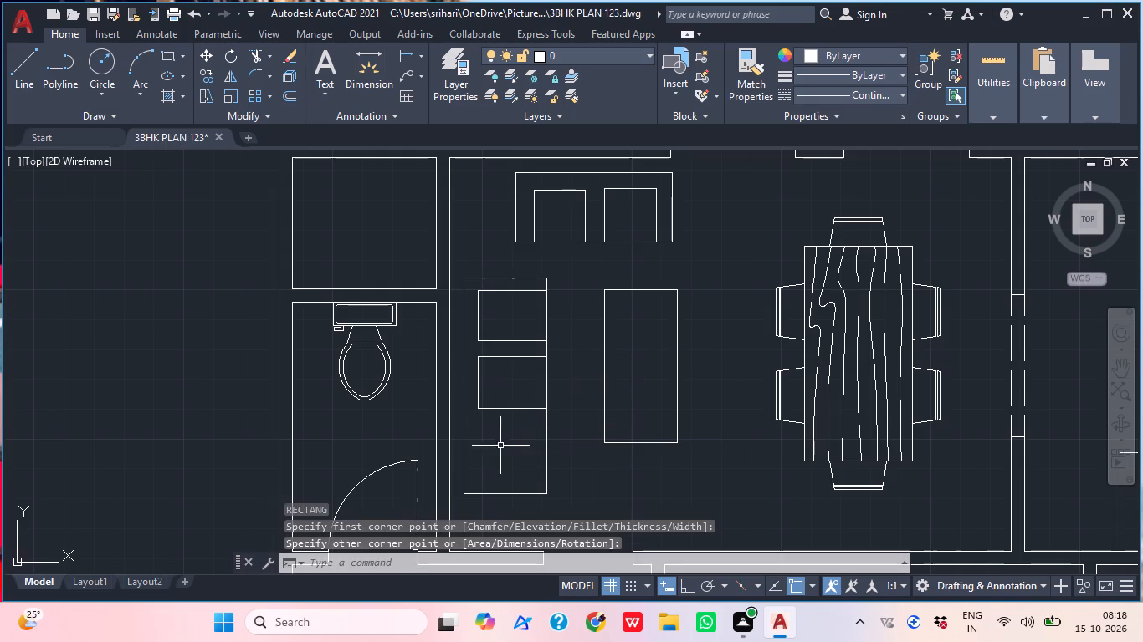
Draw a third seat rectangle about 1'-11" by 1'-5" near the lower end of the sofa, aligned with the other two.
key(r)
key(e)
key(c)
key(space)
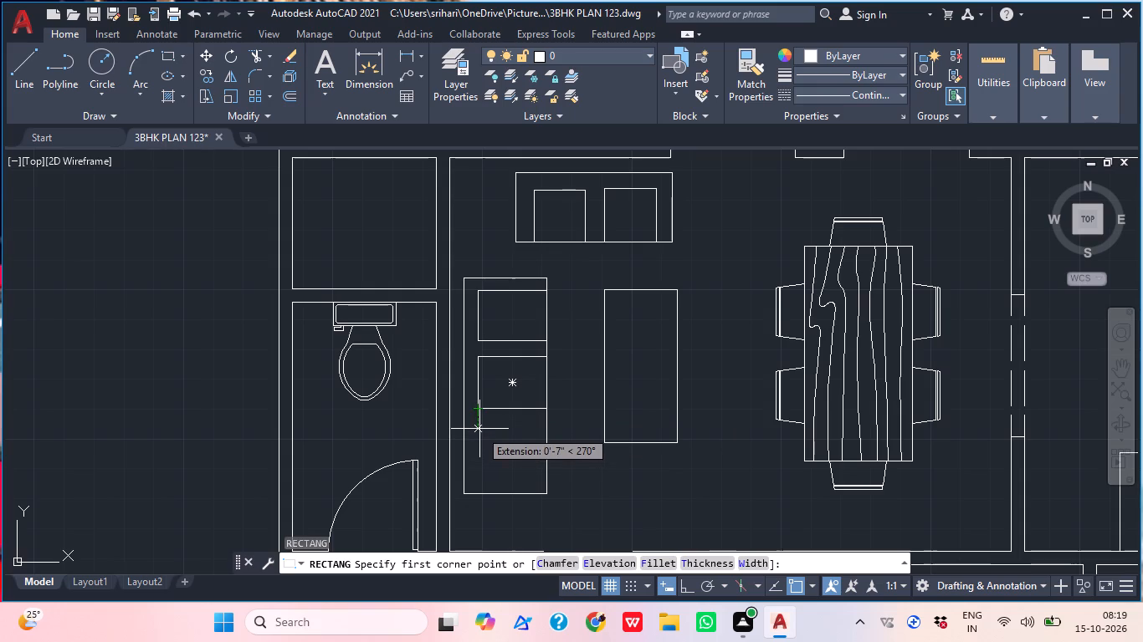
click(479, 426)
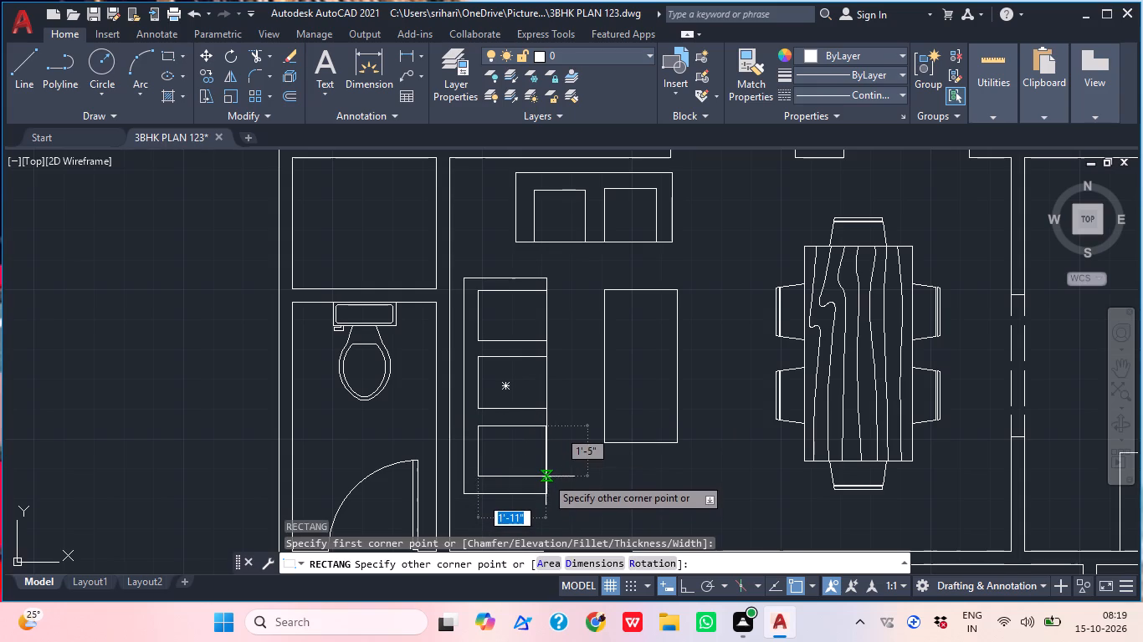
click(546, 476)
Copy the long three-seat sofa with its seats from the living area into the room below, beside that room's bedroom-side wall.
scroll(601, 479, down, 1)
middle_drag(599, 477, 595, 460)
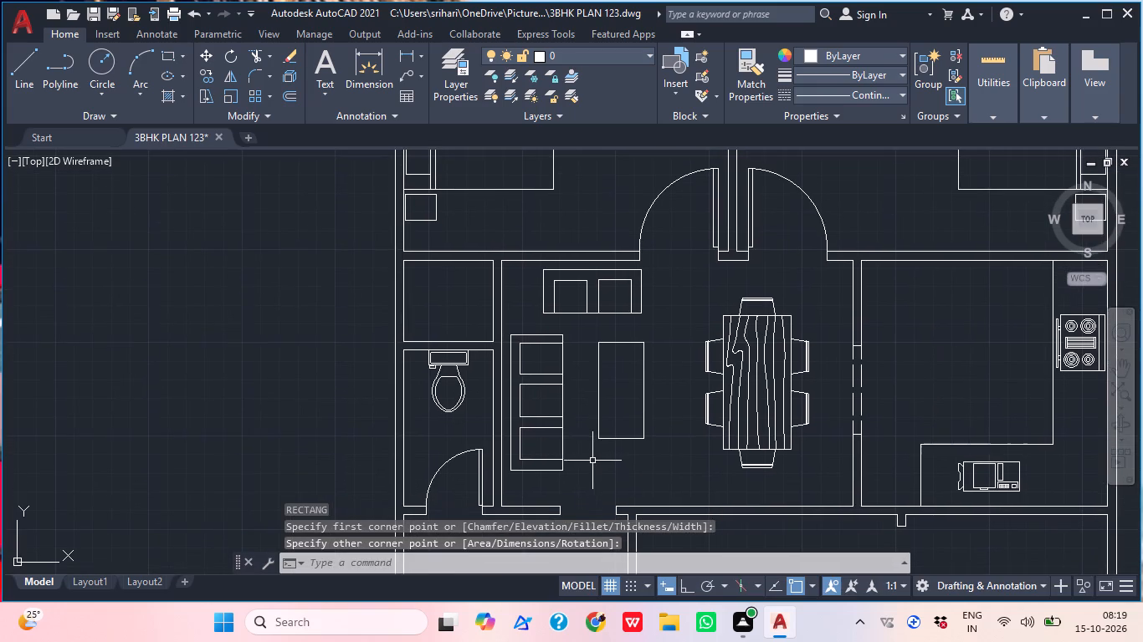
click(587, 490)
click(525, 330)
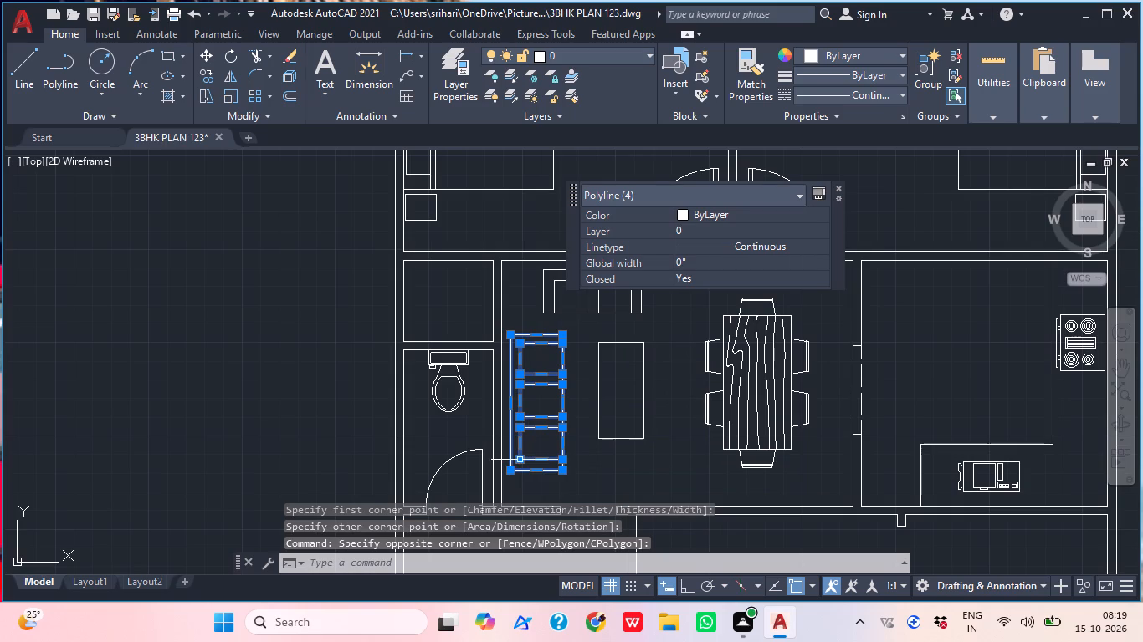
text(COP)
key(space)
middle_drag(574, 495, 575, 413)
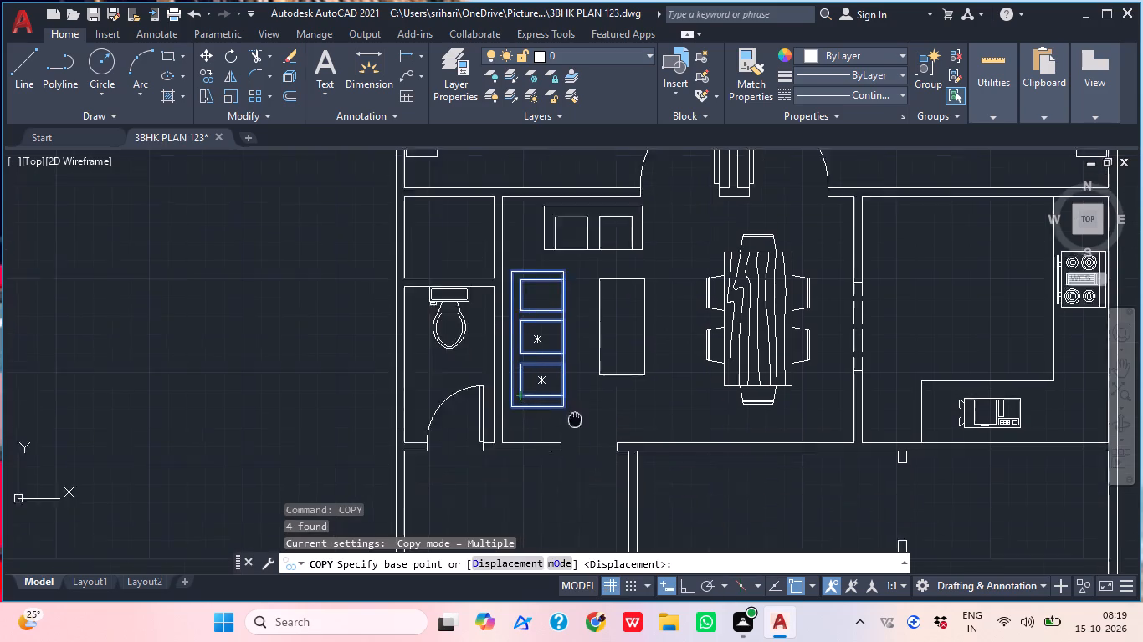
middle_drag(575, 413, 575, 383)
scroll(575, 383, up, 1)
click(560, 349)
scroll(591, 352, down, 3)
middle_drag(705, 424, 683, 400)
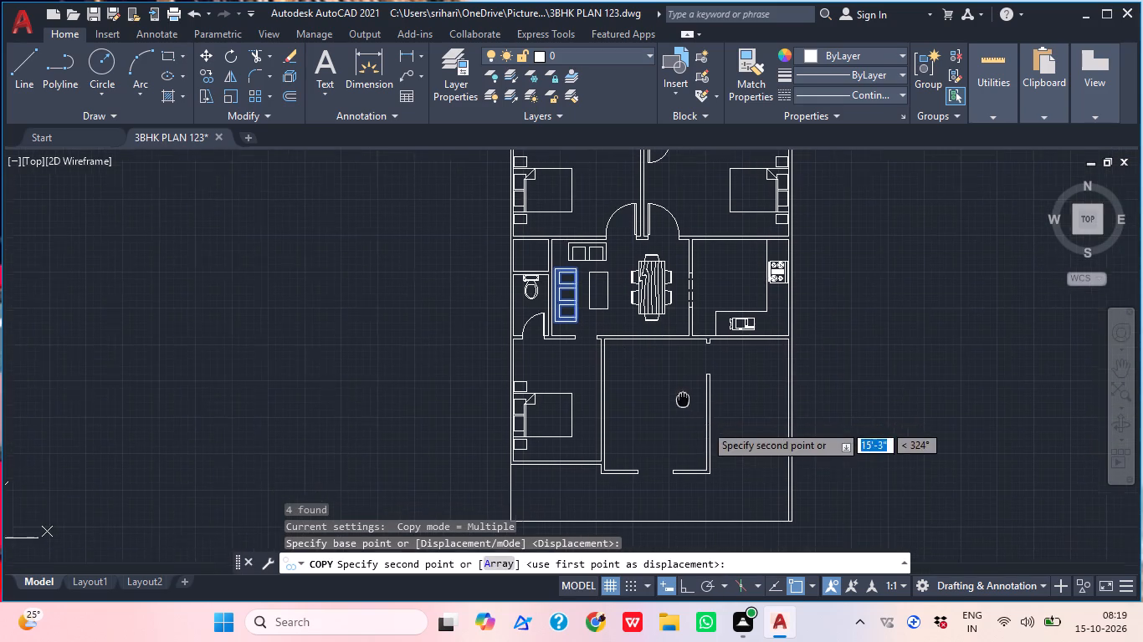
middle_drag(683, 400, 676, 400)
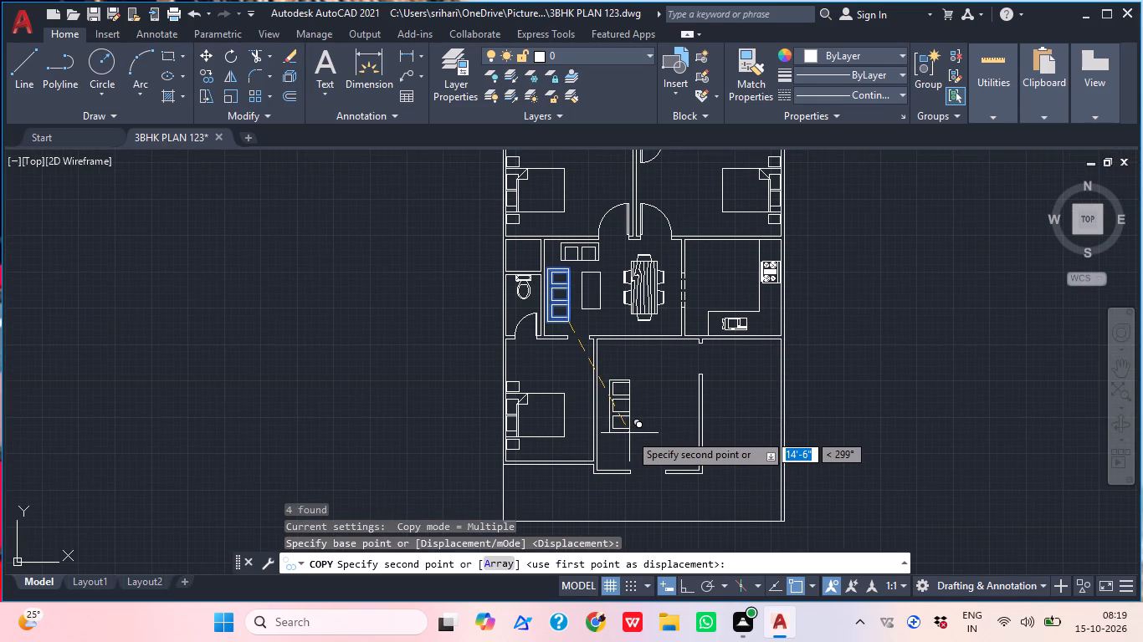
middle_drag(623, 431, 606, 351)
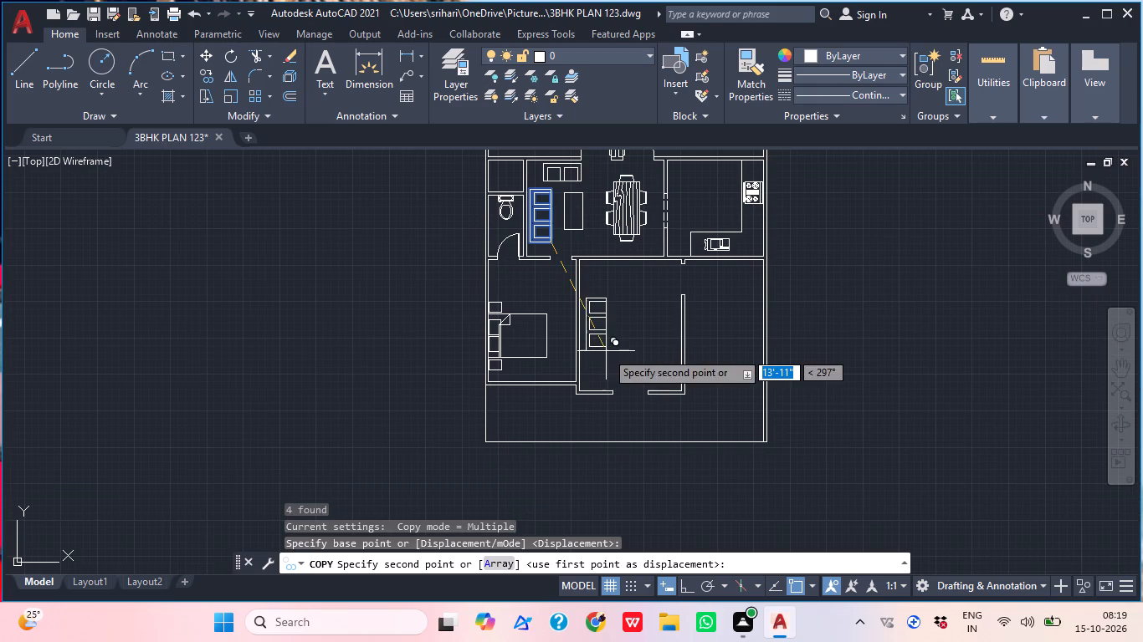
scroll(600, 343, up, 1)
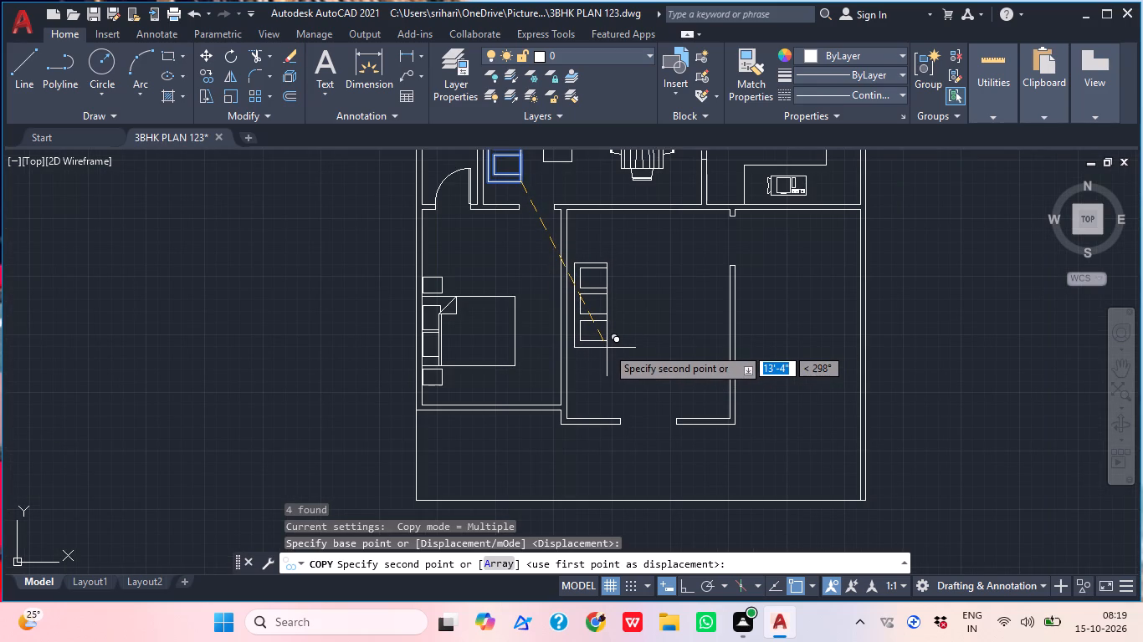
click(607, 351)
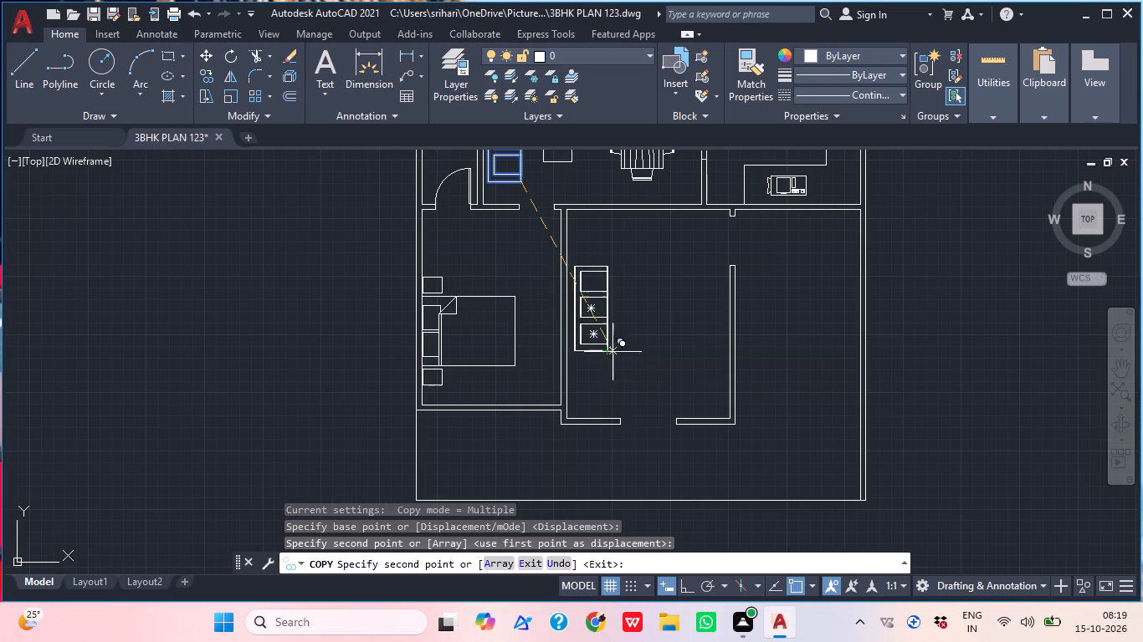
key(Escape)
Draw a short line across the copied sofa's upper armrest, from the top seat's edge to the outer outline near the front.
text(L)
key(space)
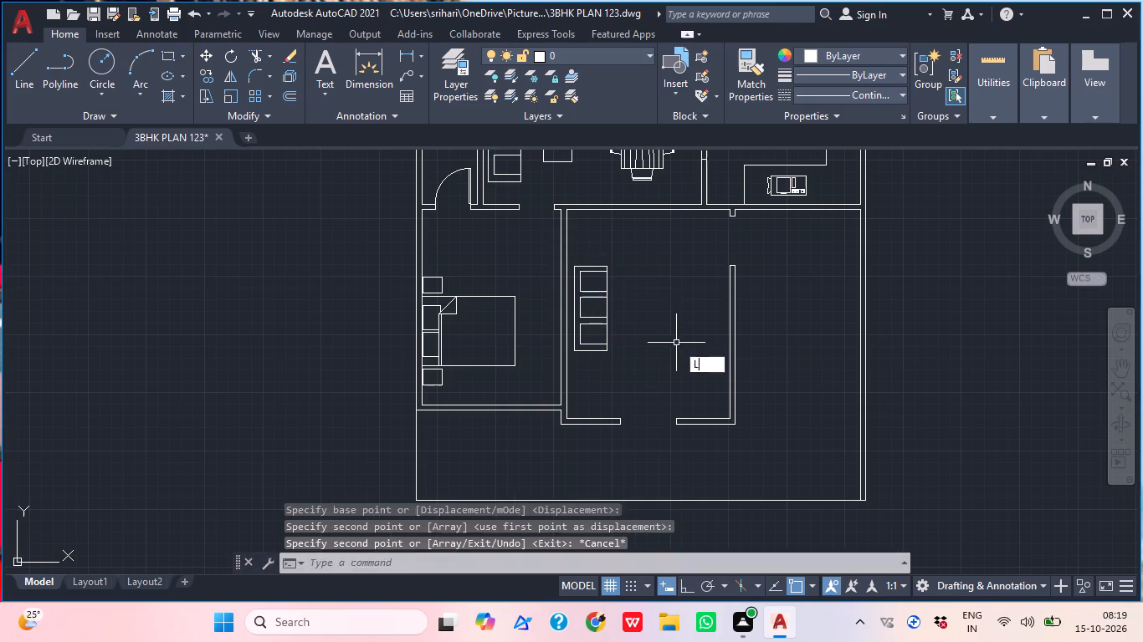
scroll(596, 269, up, 3)
click(610, 275)
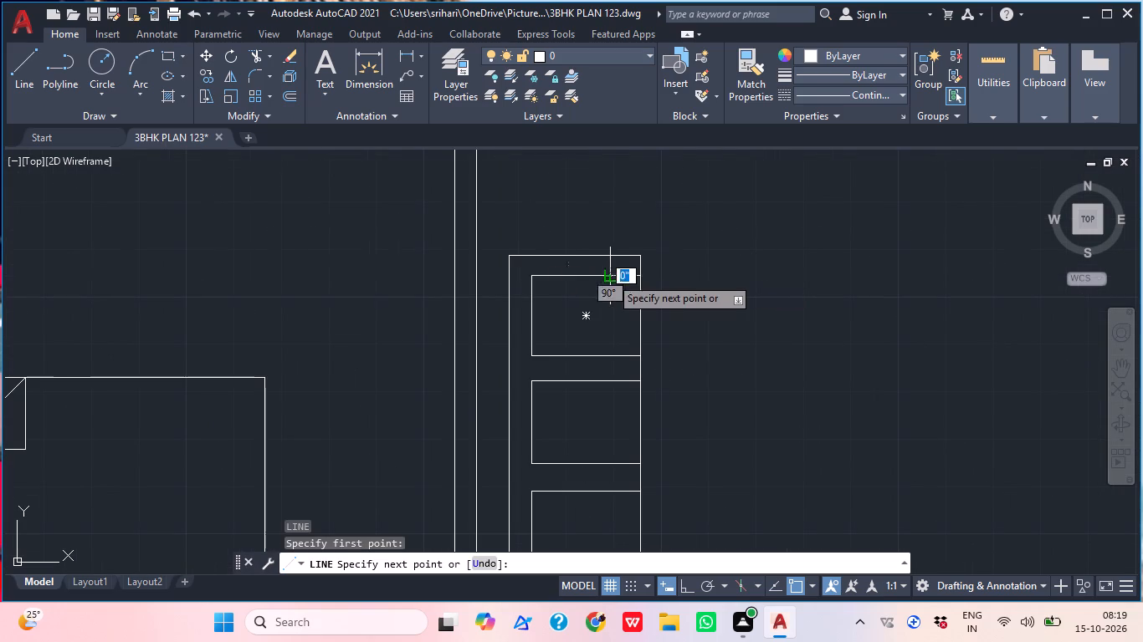
click(609, 259)
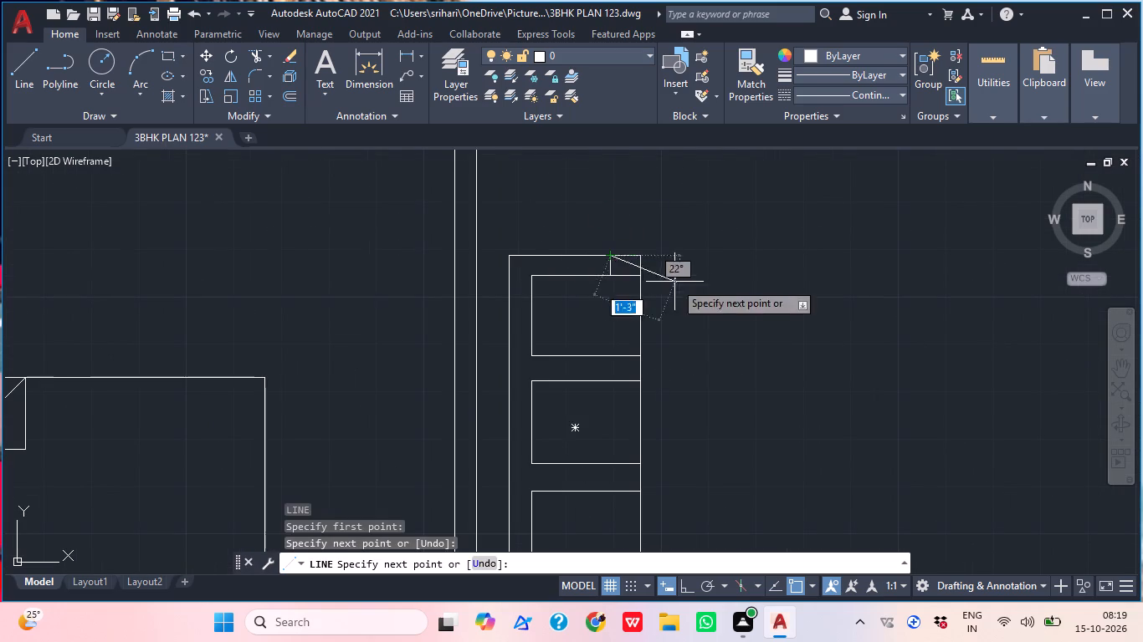
middle_drag(674, 288, 657, 250)
key(grave)
key(Escape)
middle_drag(645, 269, 692, 211)
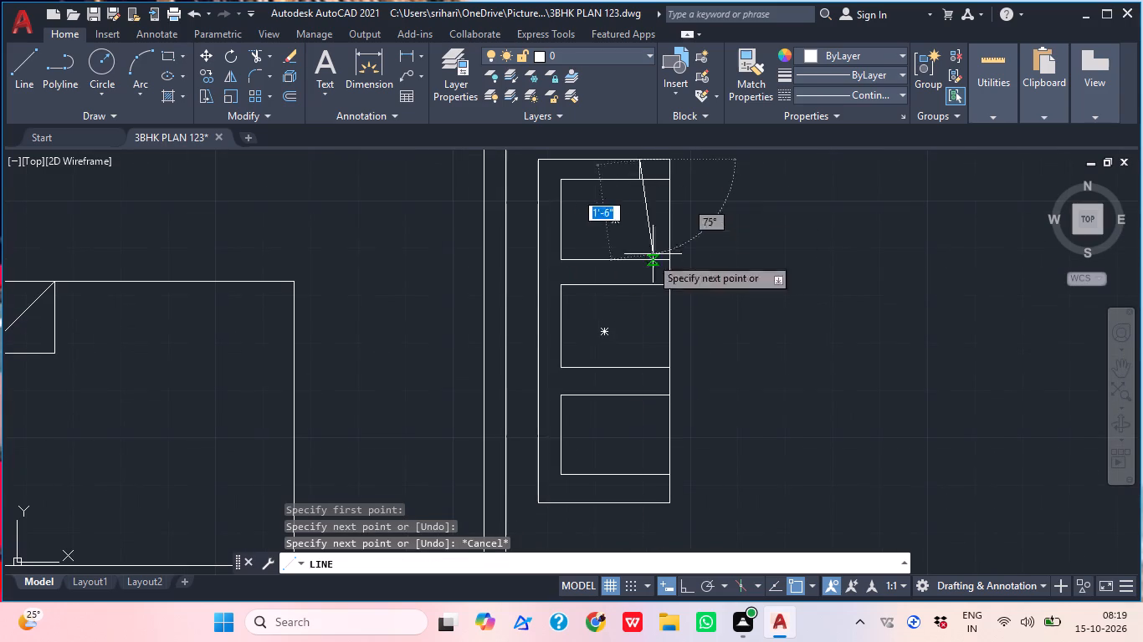
key(Escape)
middle_drag(621, 325, 611, 357)
Draw a matching line about 6" long across the copied sofa's lower armrest, aligned with the upper armrest line.
text(L)
key(space)
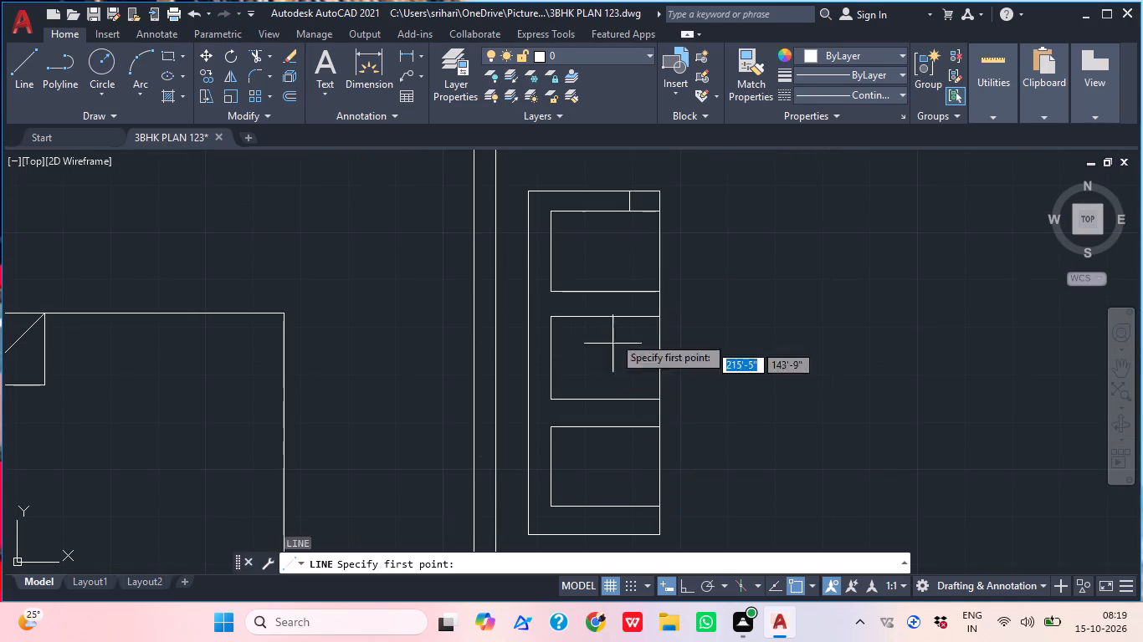
click(631, 504)
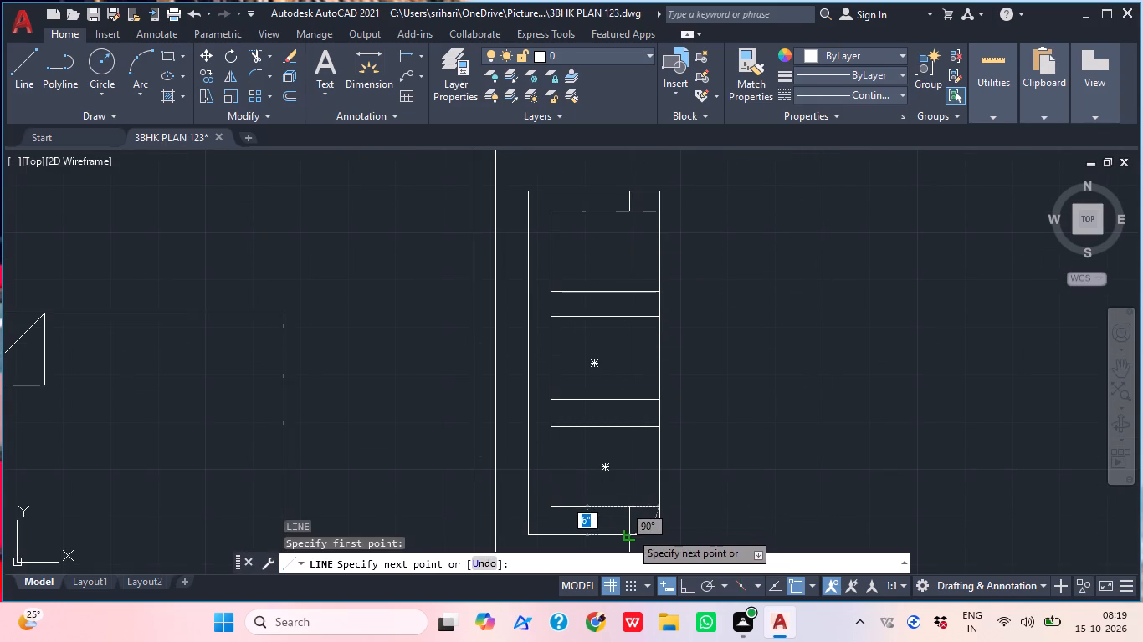
click(630, 531)
key(1)
key(Escape)
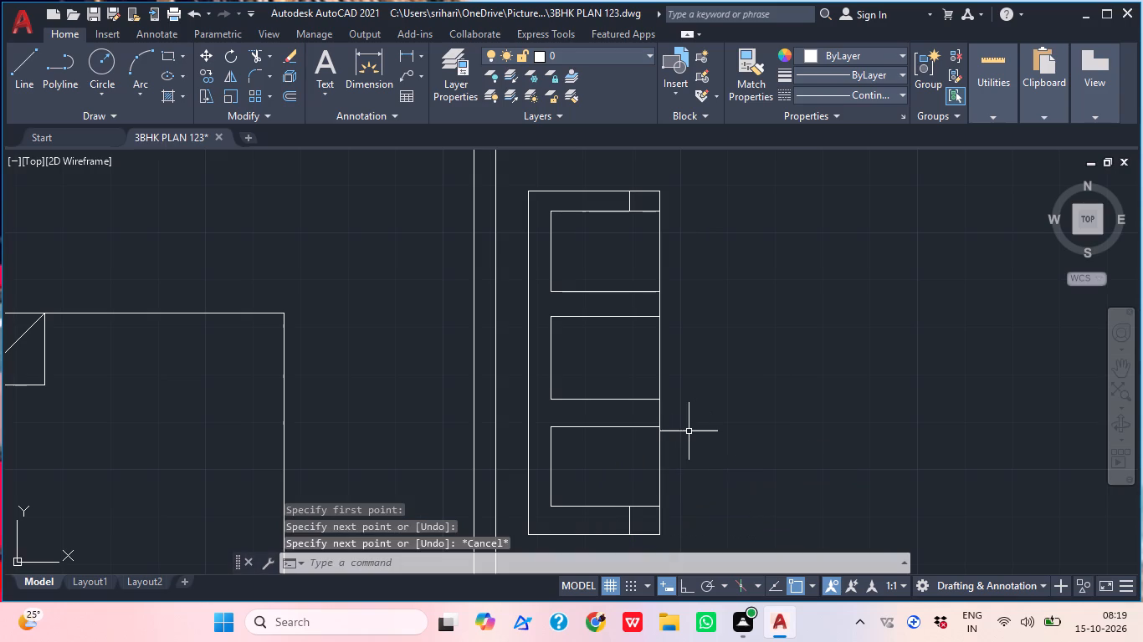
Trim the copied sofa's outline in front of both armrest lines so the armrests end behind the seat fronts.
text(TTR)
key(Escape)
text(TR)
key(space)
click(656, 524)
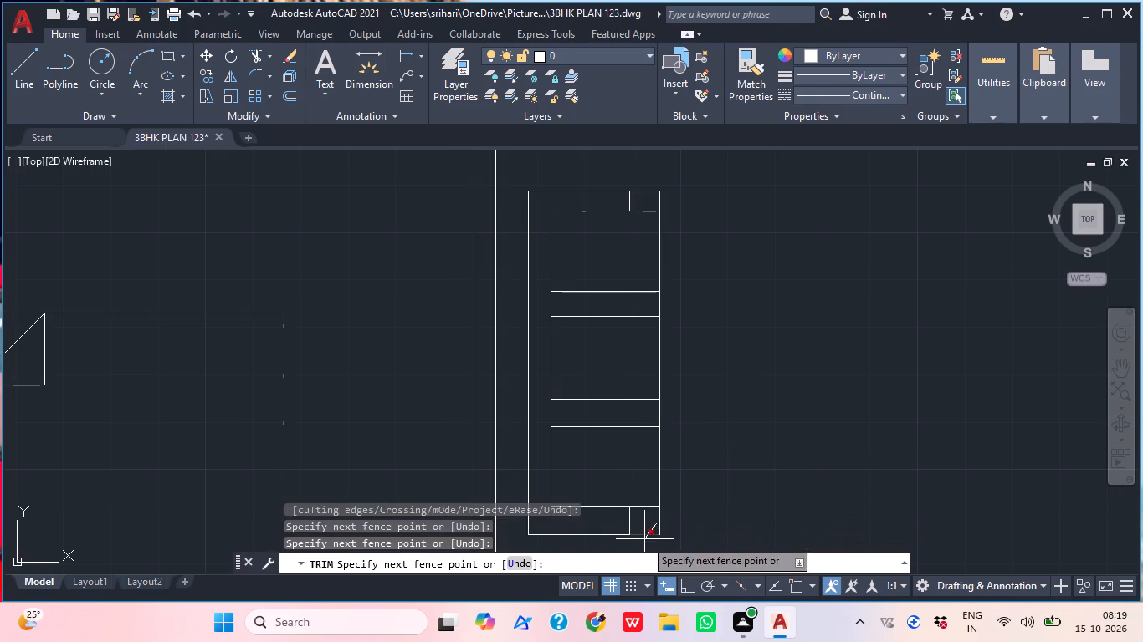
click(644, 539)
click(654, 519)
click(677, 510)
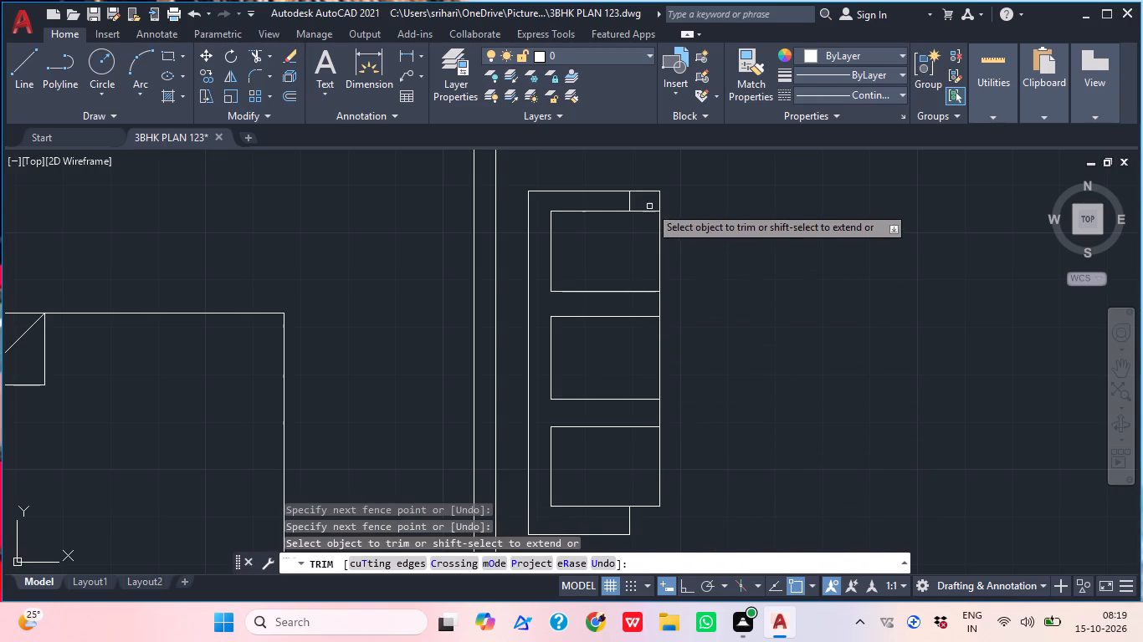
click(650, 189)
click(671, 218)
scroll(697, 233, down, 2)
middle_drag(688, 296, 674, 329)
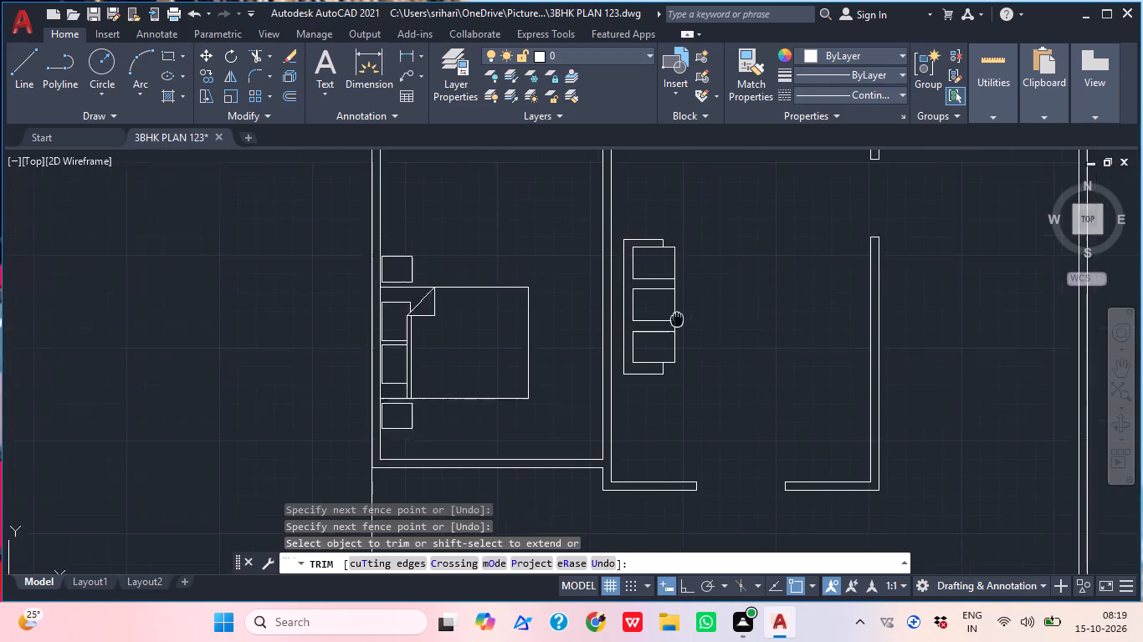
middle_drag(674, 329, 644, 385)
key(Escape)
Examine the furniture layout across the lower room, living and dining area, kitchen and upper bedrooms.
middle_drag(613, 289, 557, 446)
scroll(556, 400, down, 1)
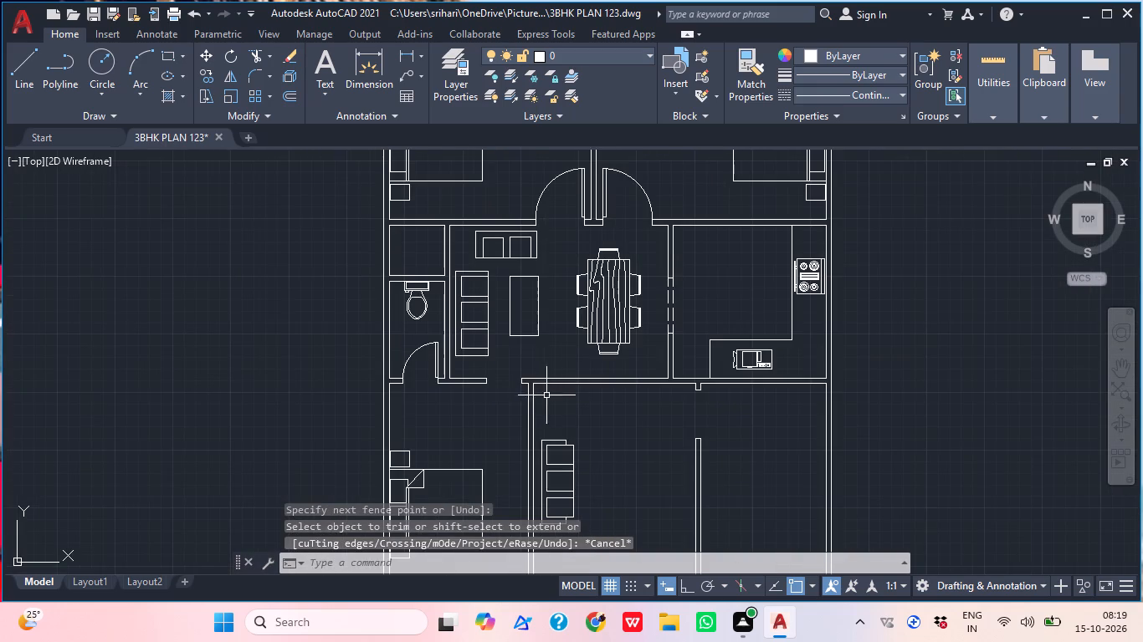
middle_drag(498, 382, 571, 324)
scroll(510, 369, down, 1)
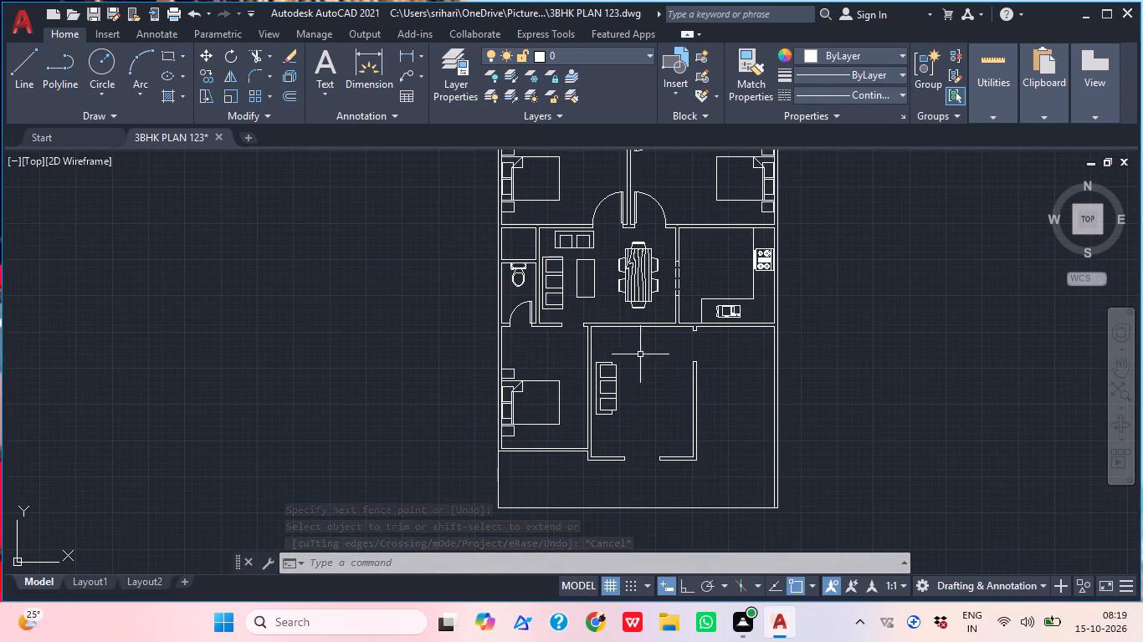
scroll(640, 380, up, 2)
middle_drag(630, 390, 648, 310)
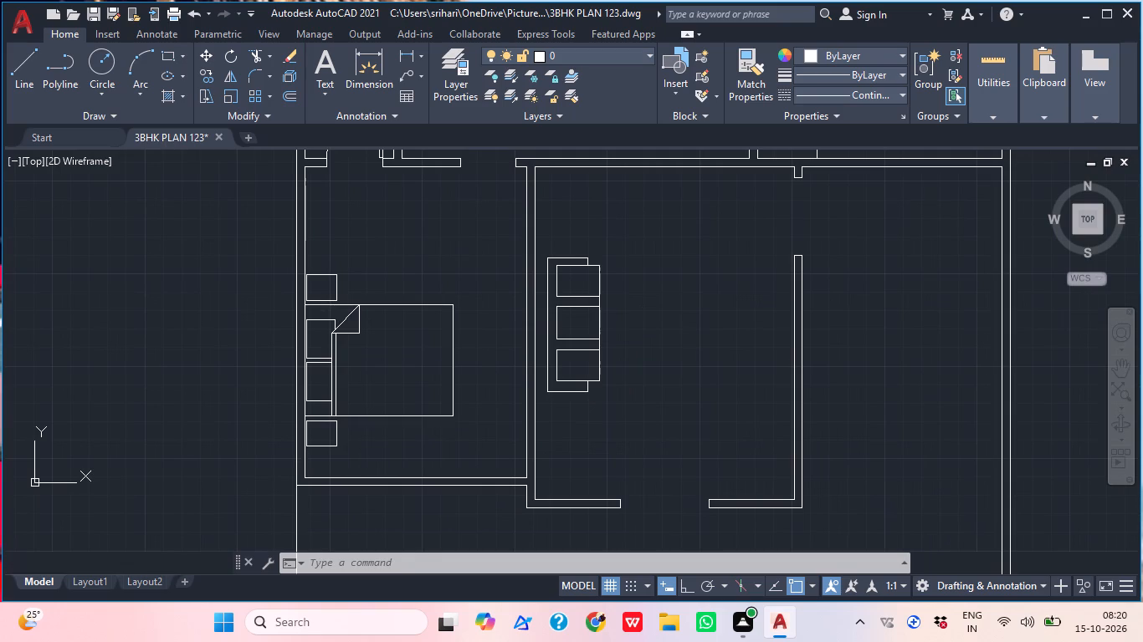
middle_drag(673, 339, 717, 329)
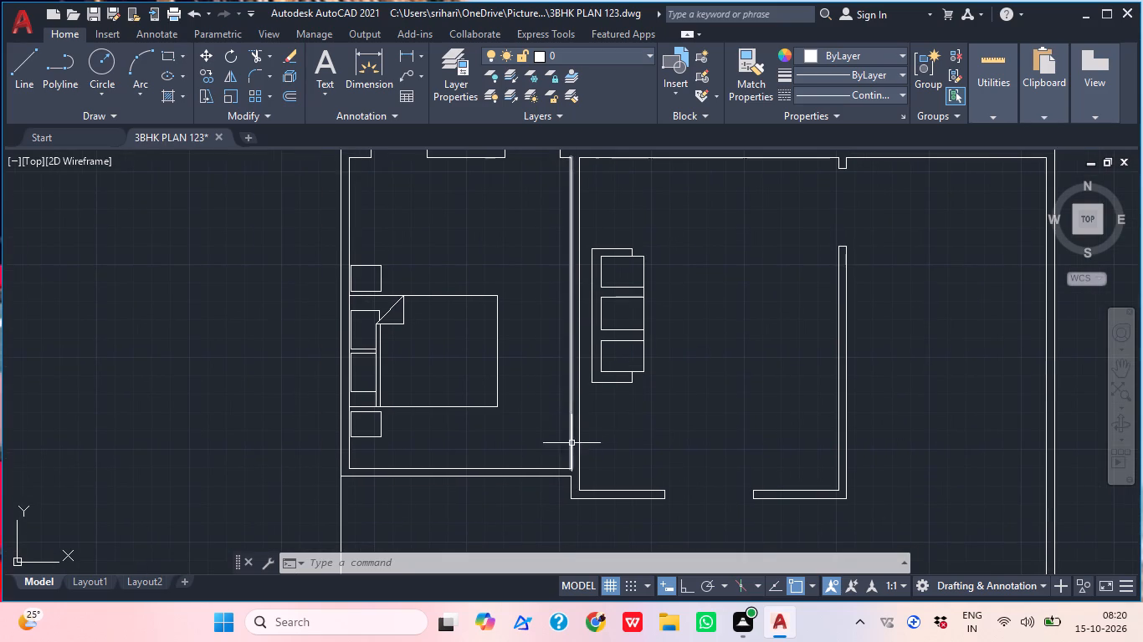
middle_drag(624, 469, 689, 455)
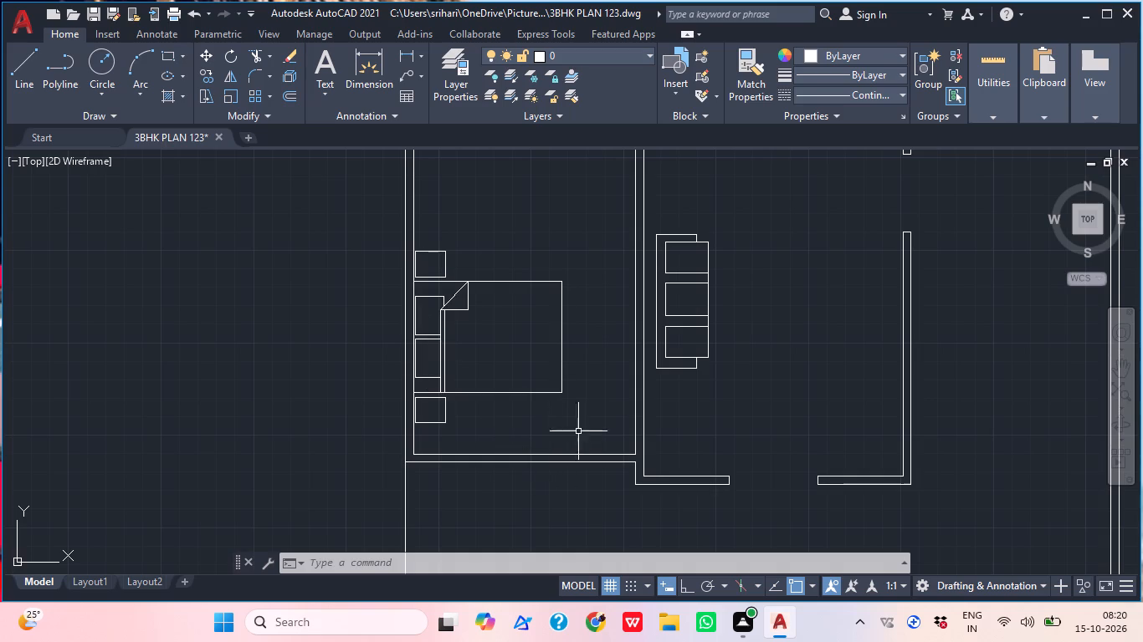
middle_drag(633, 431, 434, 516)
middle_drag(663, 397, 673, 497)
middle_drag(622, 426, 575, 479)
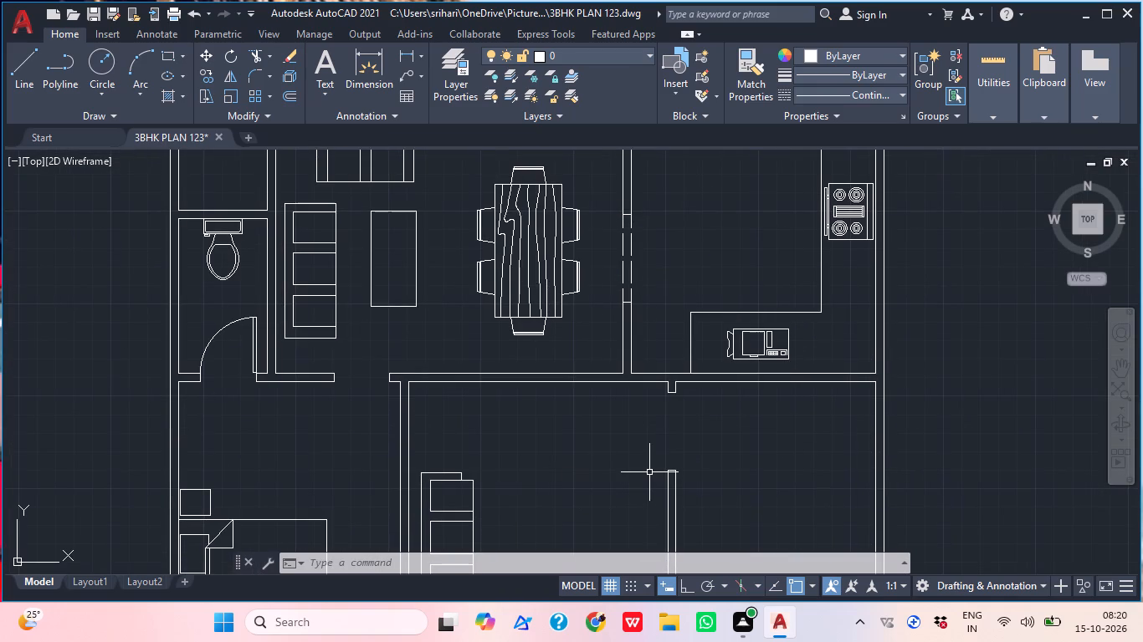
middle_drag(712, 549, 492, 494)
middle_drag(602, 436, 630, 483)
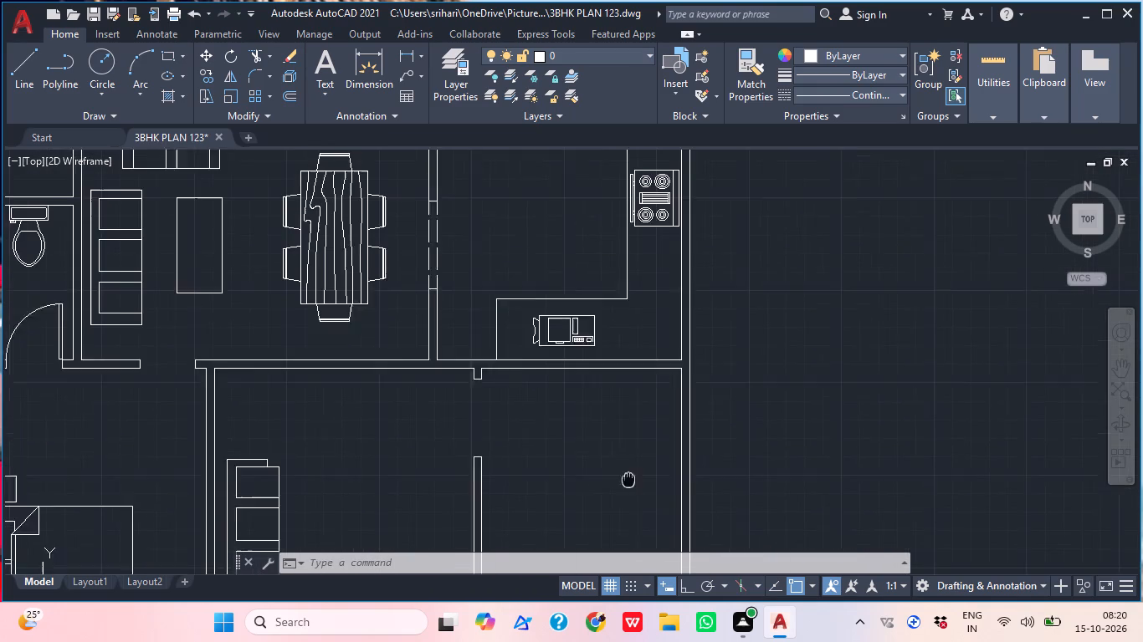
middle_drag(630, 483, 629, 500)
middle_drag(579, 470, 580, 476)
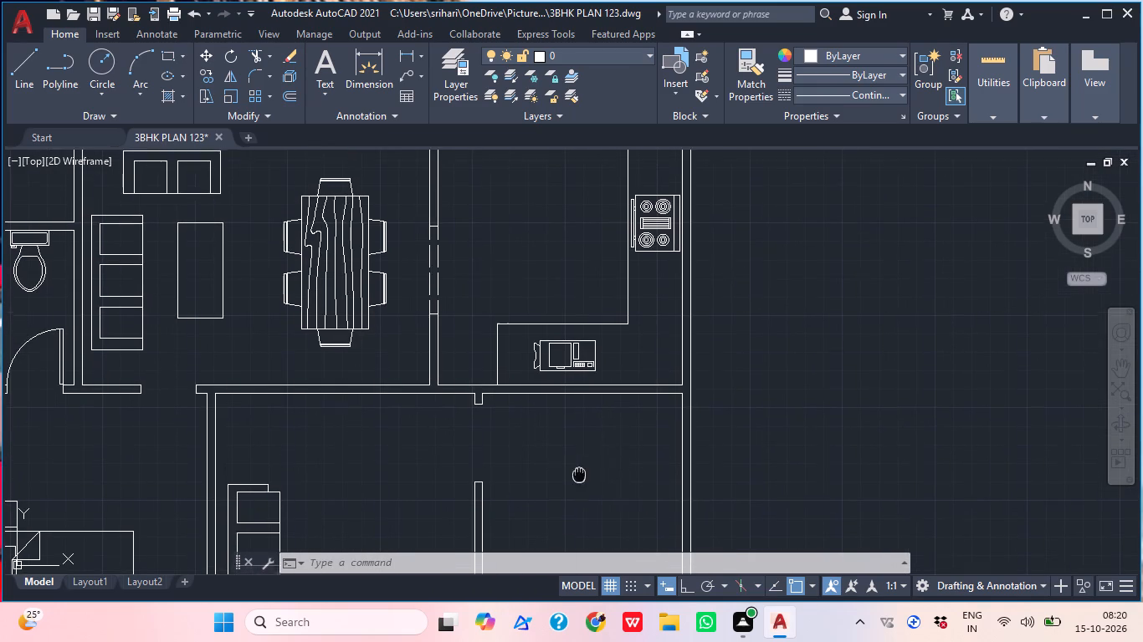
middle_drag(580, 476, 710, 527)
middle_drag(526, 449, 698, 502)
scroll(692, 525, down, 1)
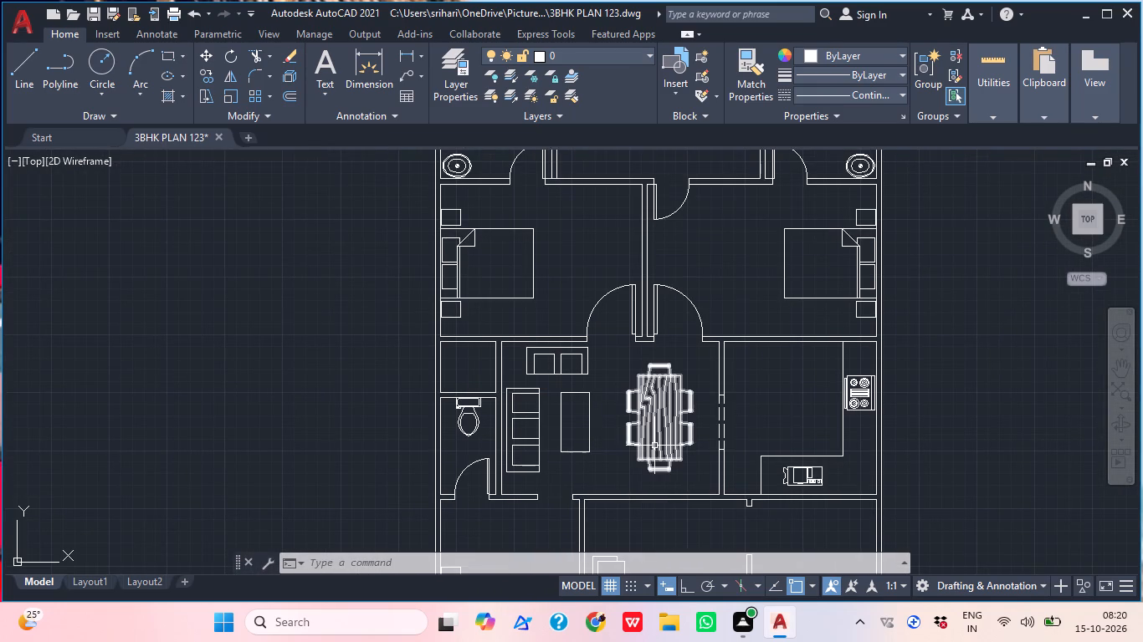
middle_drag(588, 370, 530, 536)
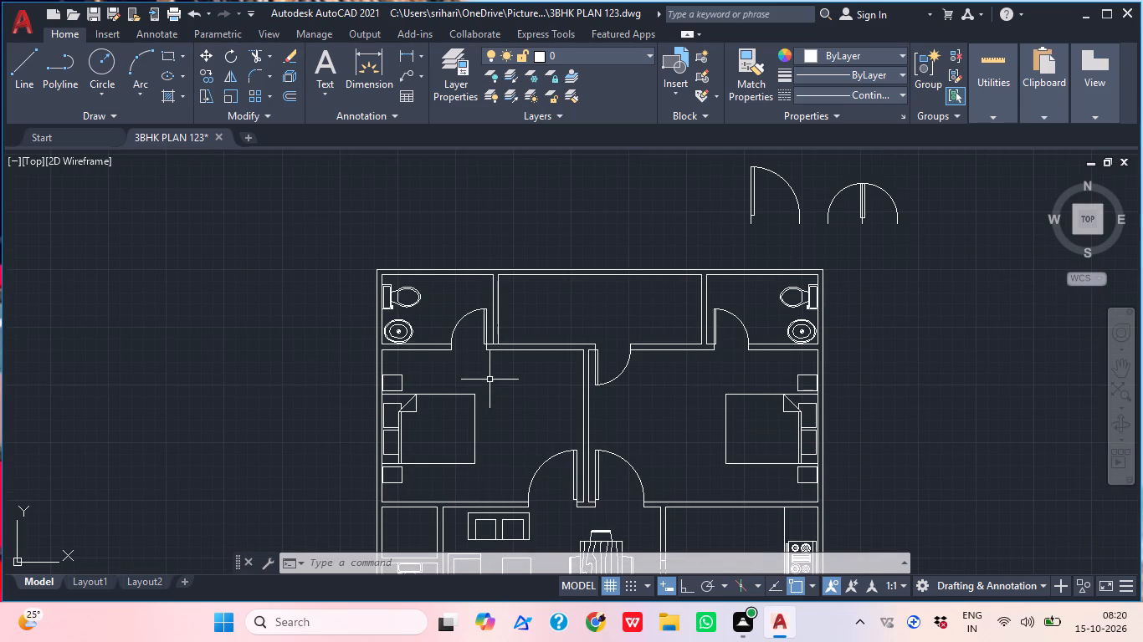
middle_drag(544, 388, 618, 415)
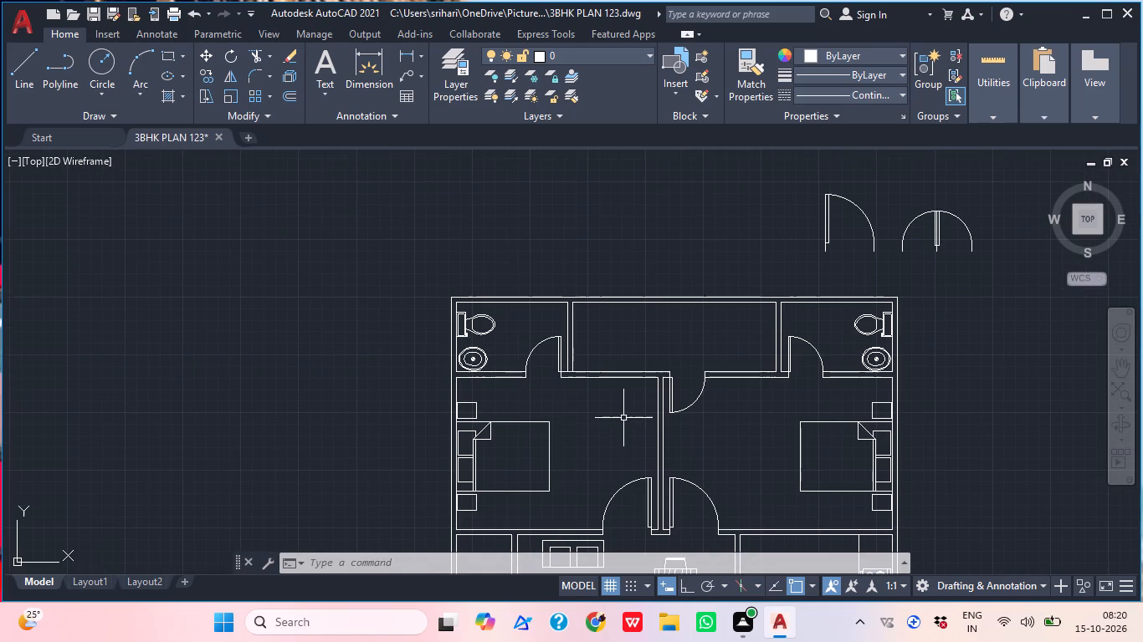
middle_drag(577, 499, 572, 415)
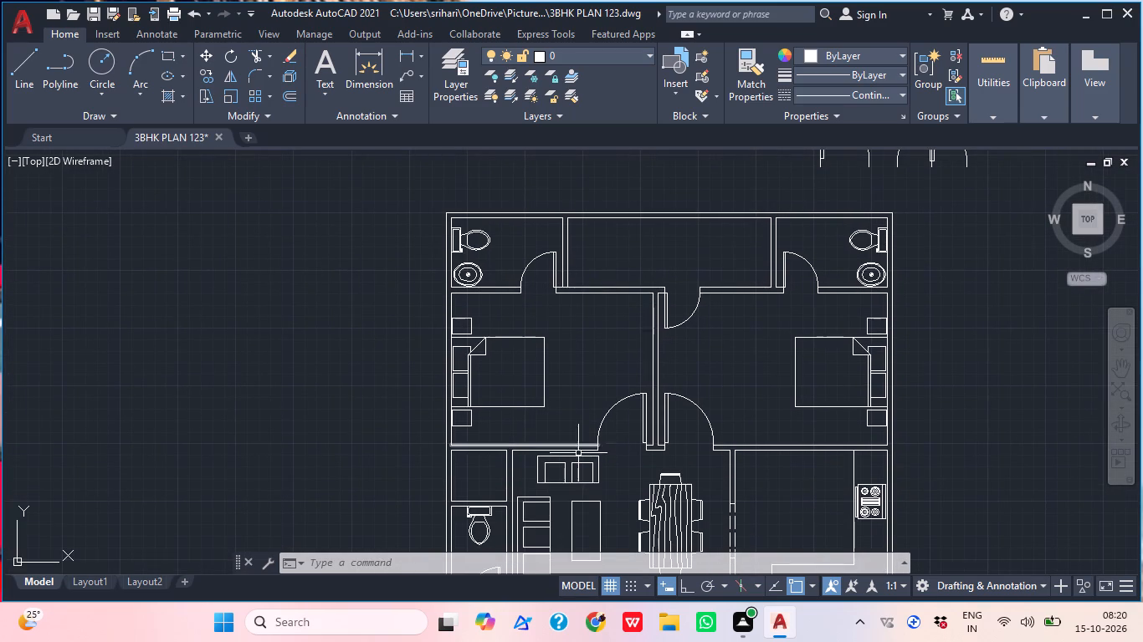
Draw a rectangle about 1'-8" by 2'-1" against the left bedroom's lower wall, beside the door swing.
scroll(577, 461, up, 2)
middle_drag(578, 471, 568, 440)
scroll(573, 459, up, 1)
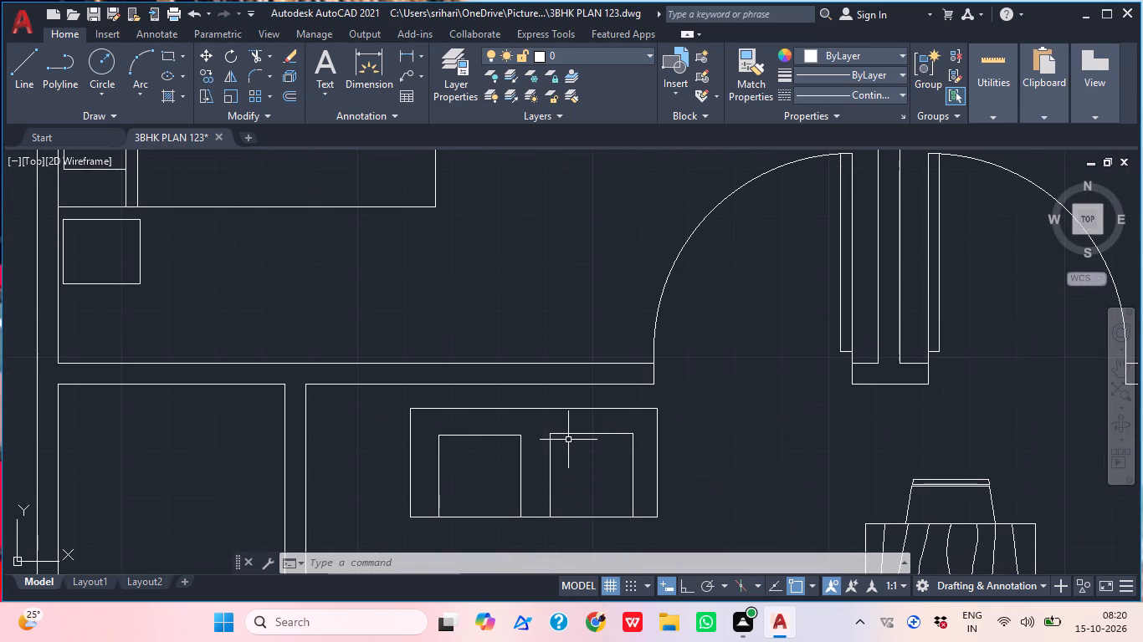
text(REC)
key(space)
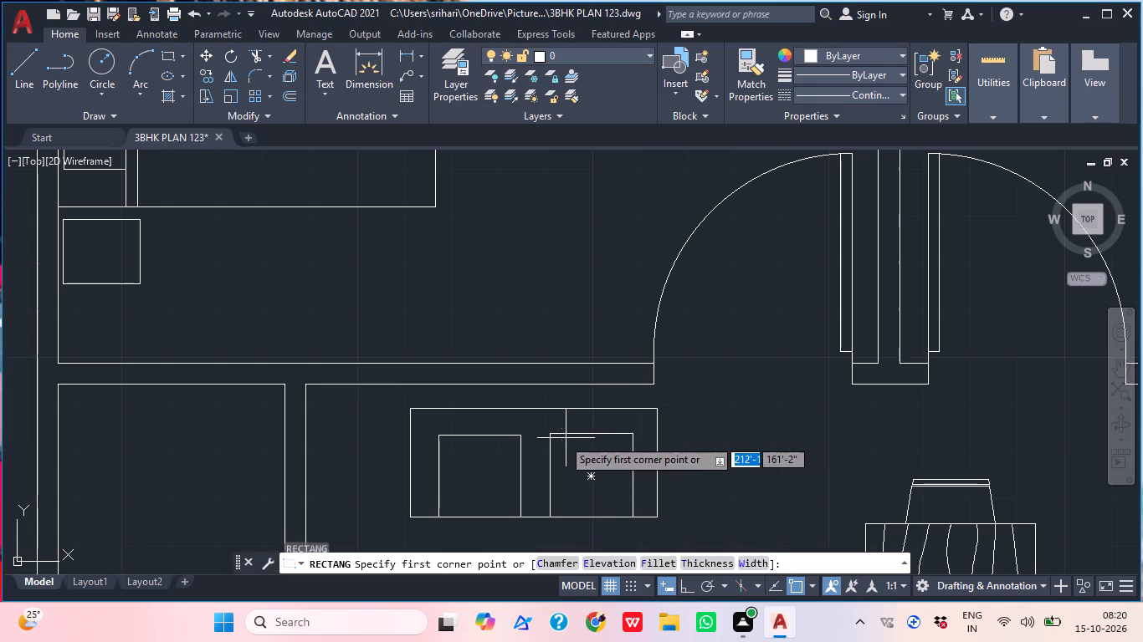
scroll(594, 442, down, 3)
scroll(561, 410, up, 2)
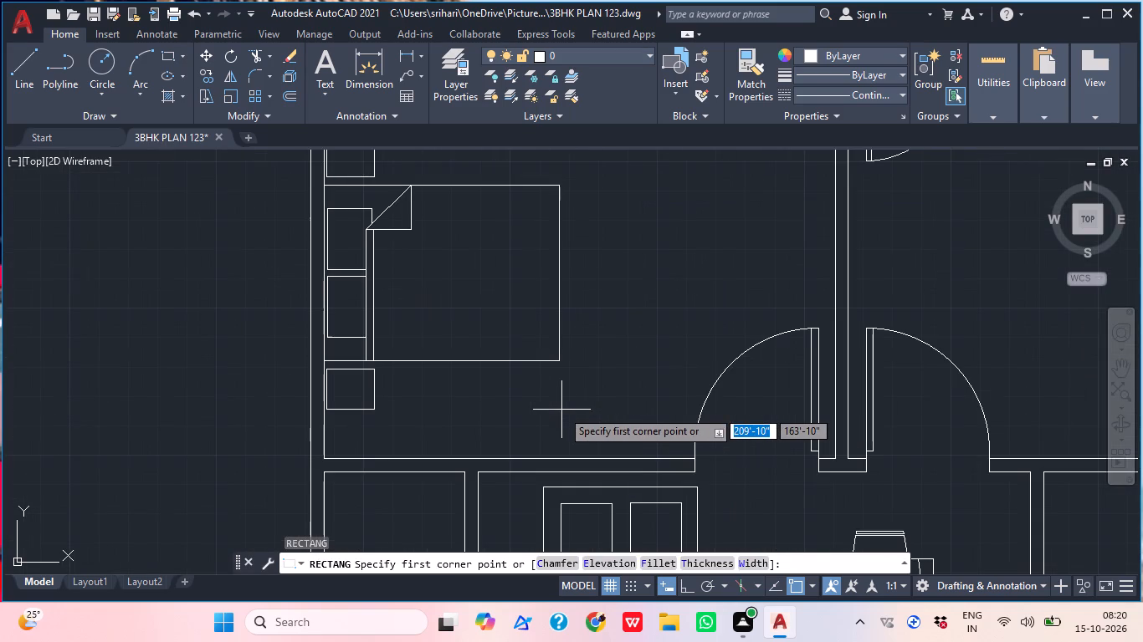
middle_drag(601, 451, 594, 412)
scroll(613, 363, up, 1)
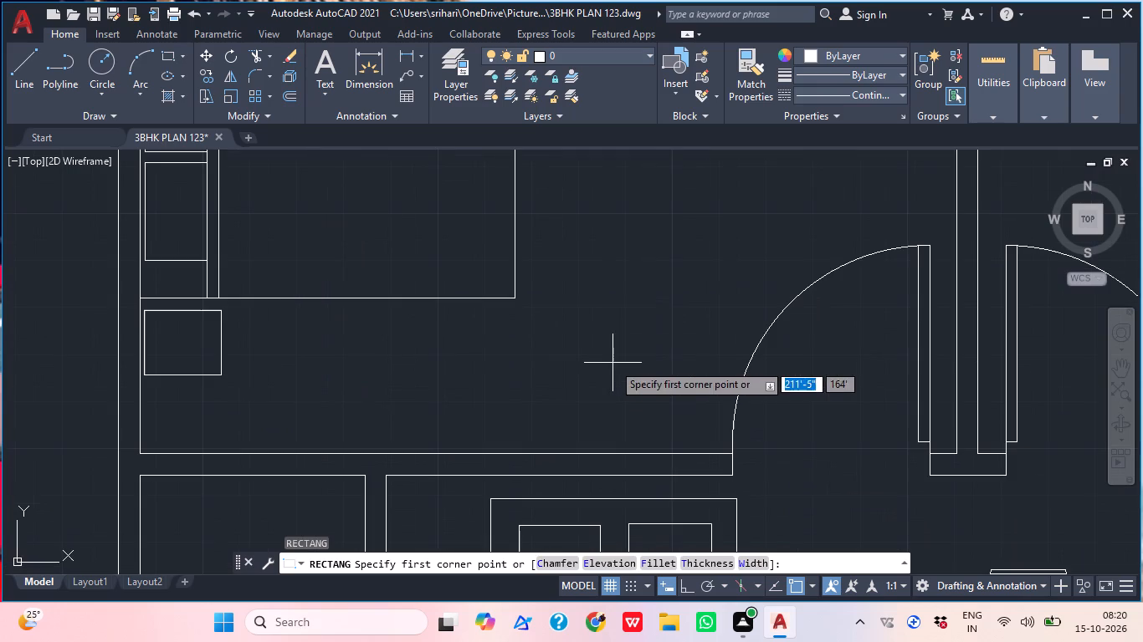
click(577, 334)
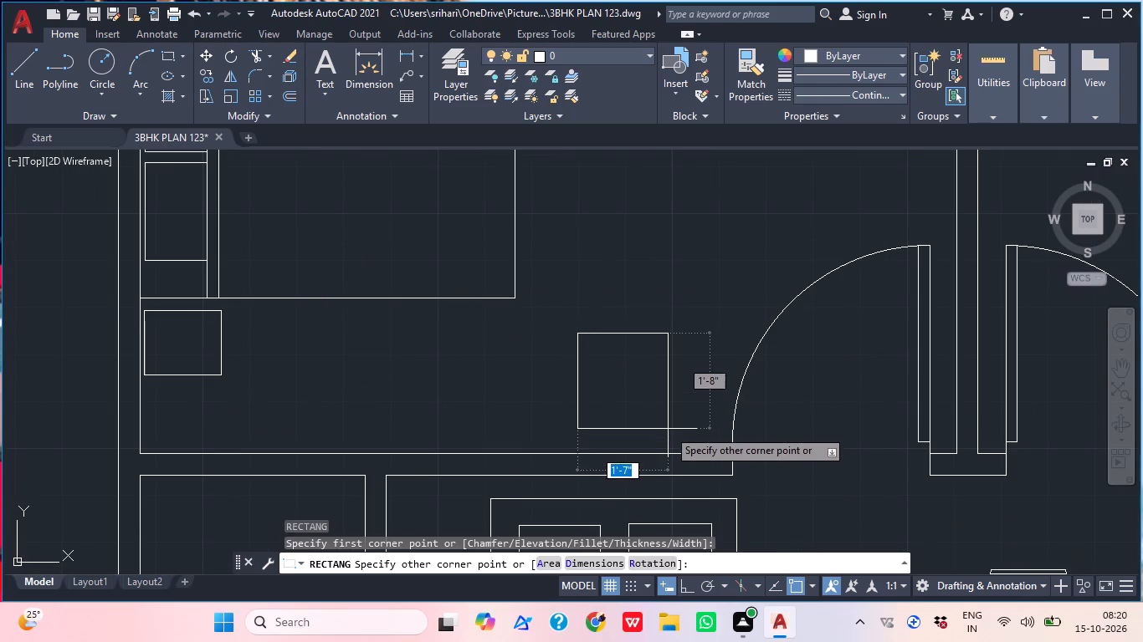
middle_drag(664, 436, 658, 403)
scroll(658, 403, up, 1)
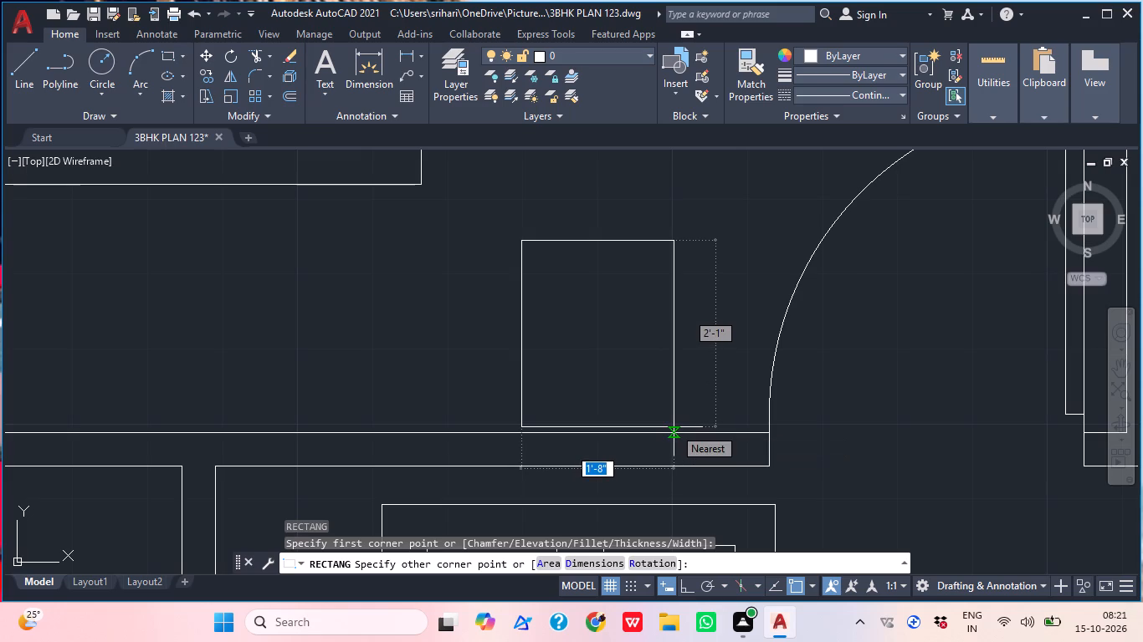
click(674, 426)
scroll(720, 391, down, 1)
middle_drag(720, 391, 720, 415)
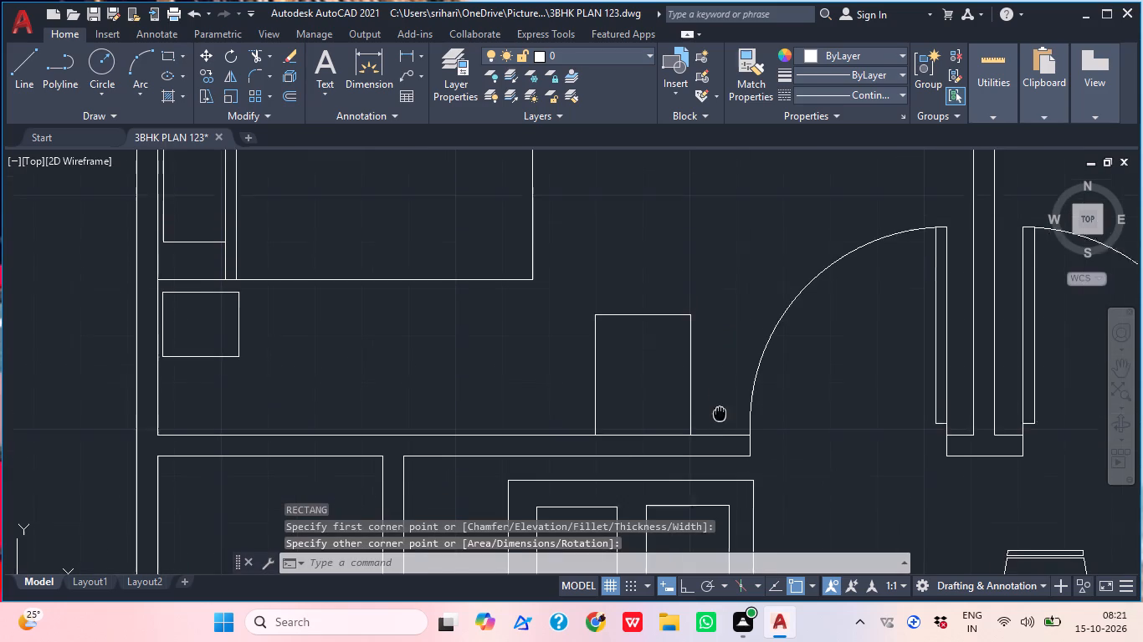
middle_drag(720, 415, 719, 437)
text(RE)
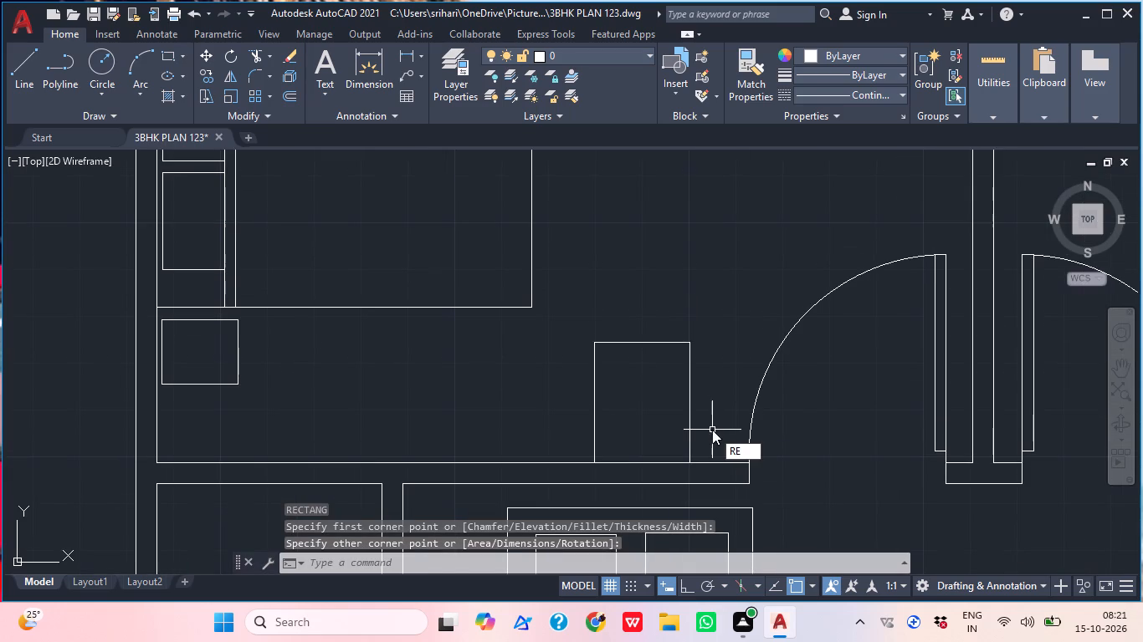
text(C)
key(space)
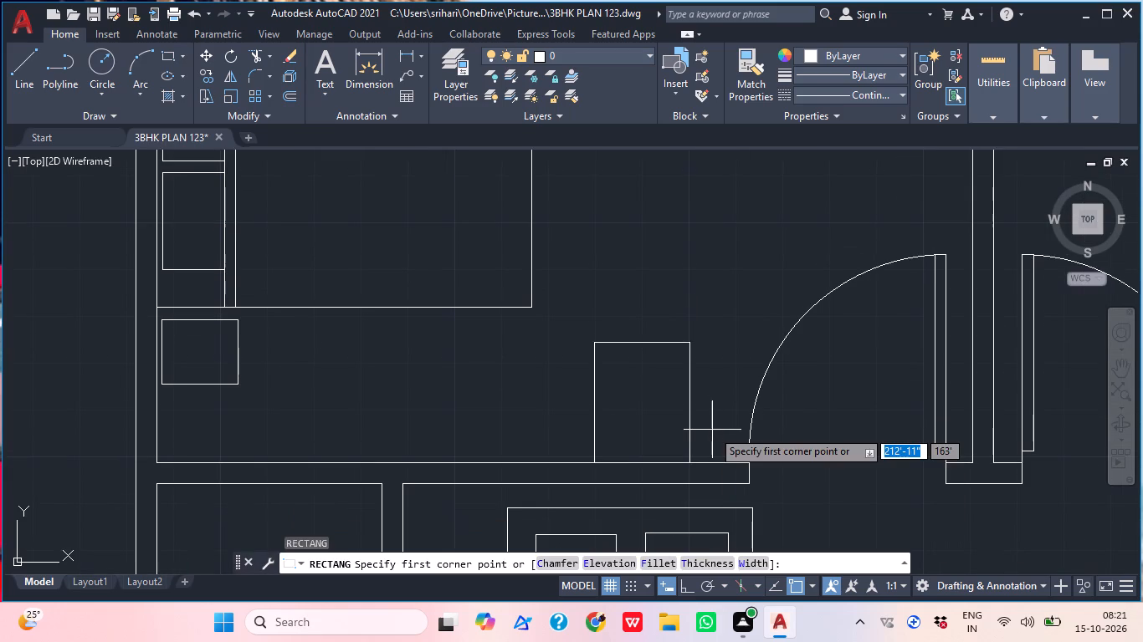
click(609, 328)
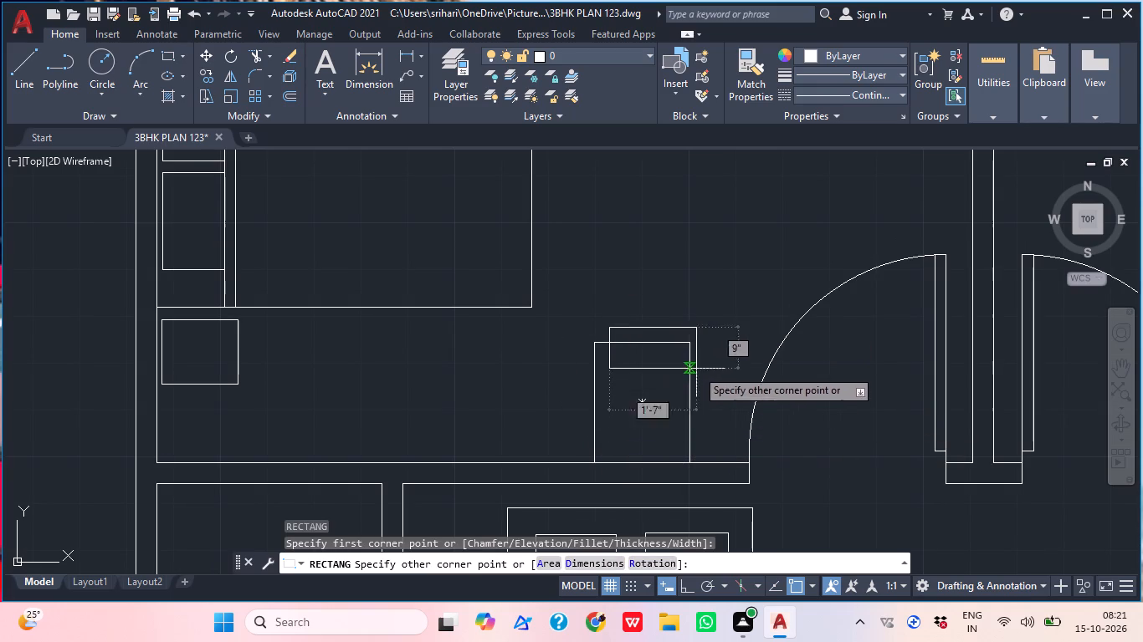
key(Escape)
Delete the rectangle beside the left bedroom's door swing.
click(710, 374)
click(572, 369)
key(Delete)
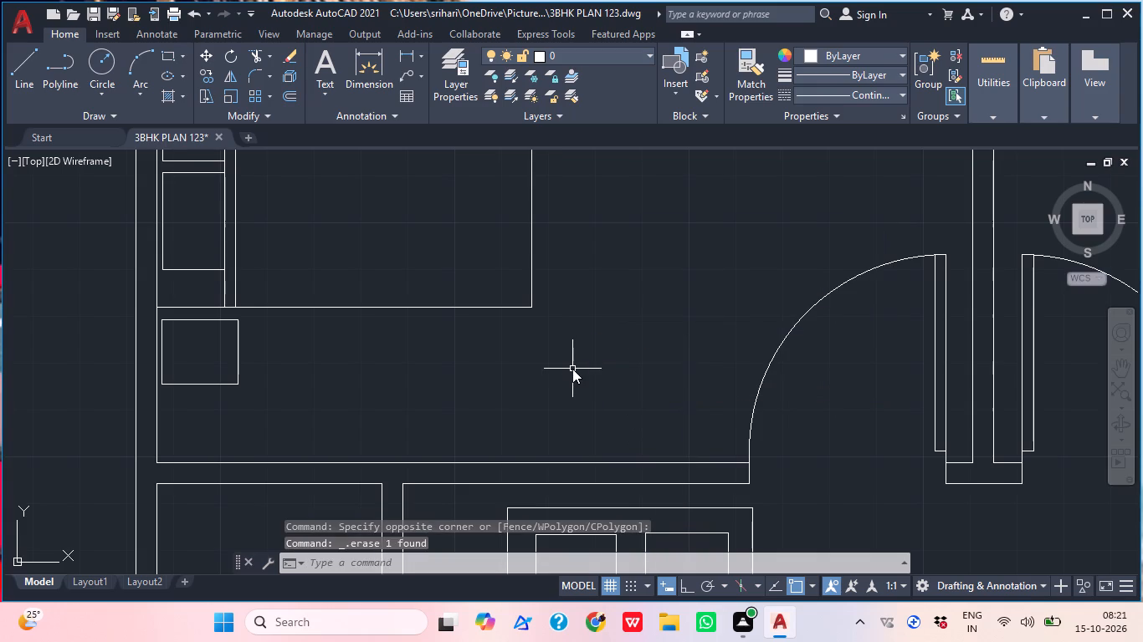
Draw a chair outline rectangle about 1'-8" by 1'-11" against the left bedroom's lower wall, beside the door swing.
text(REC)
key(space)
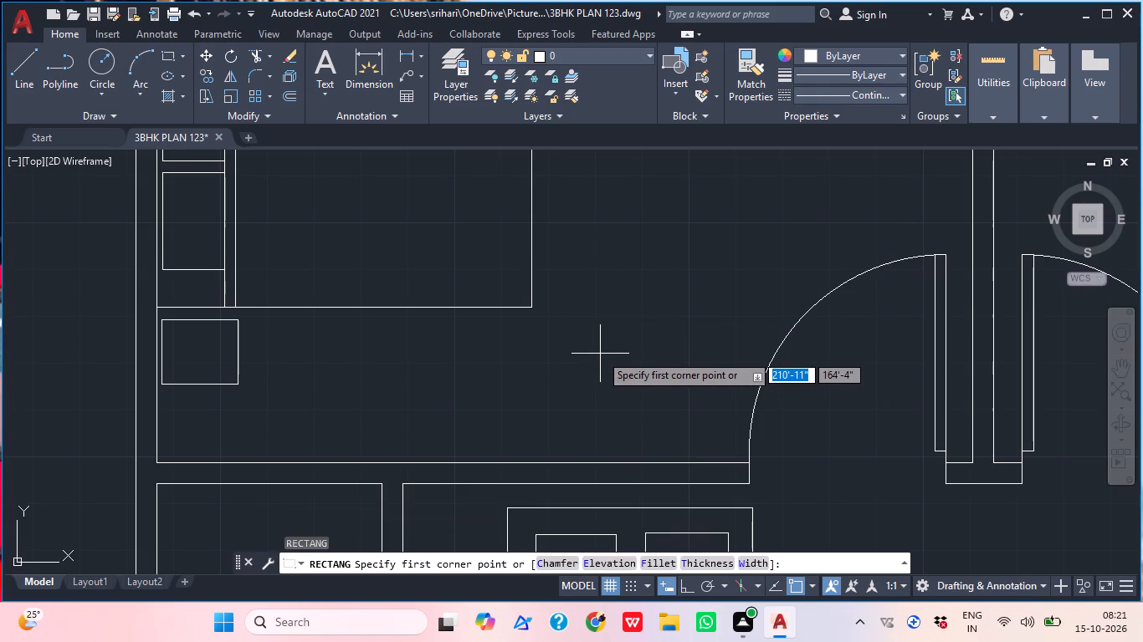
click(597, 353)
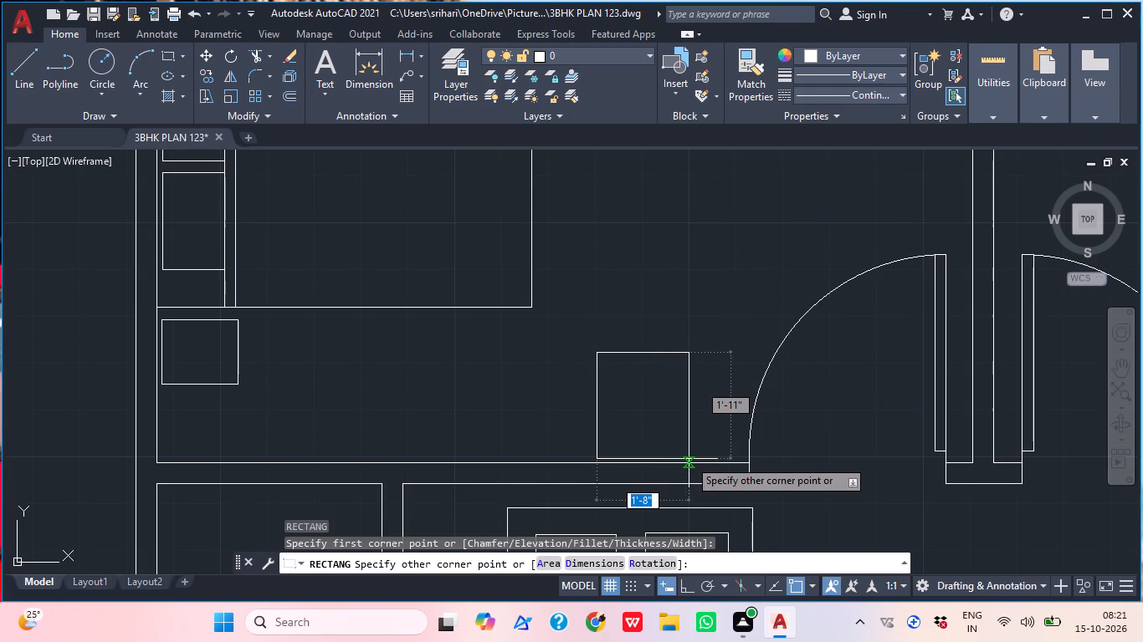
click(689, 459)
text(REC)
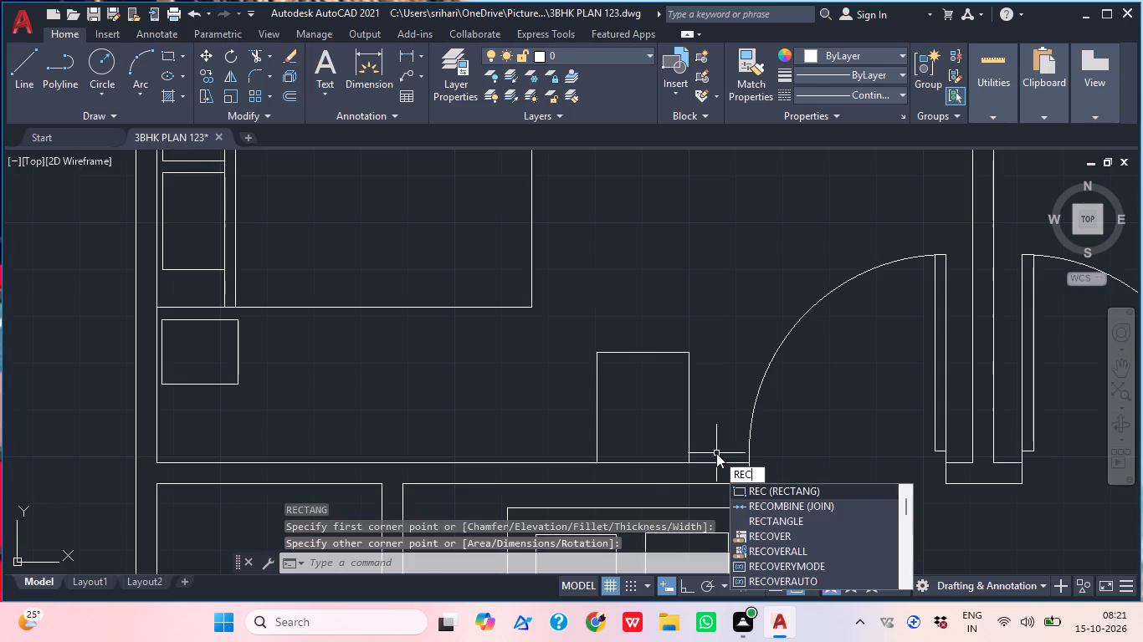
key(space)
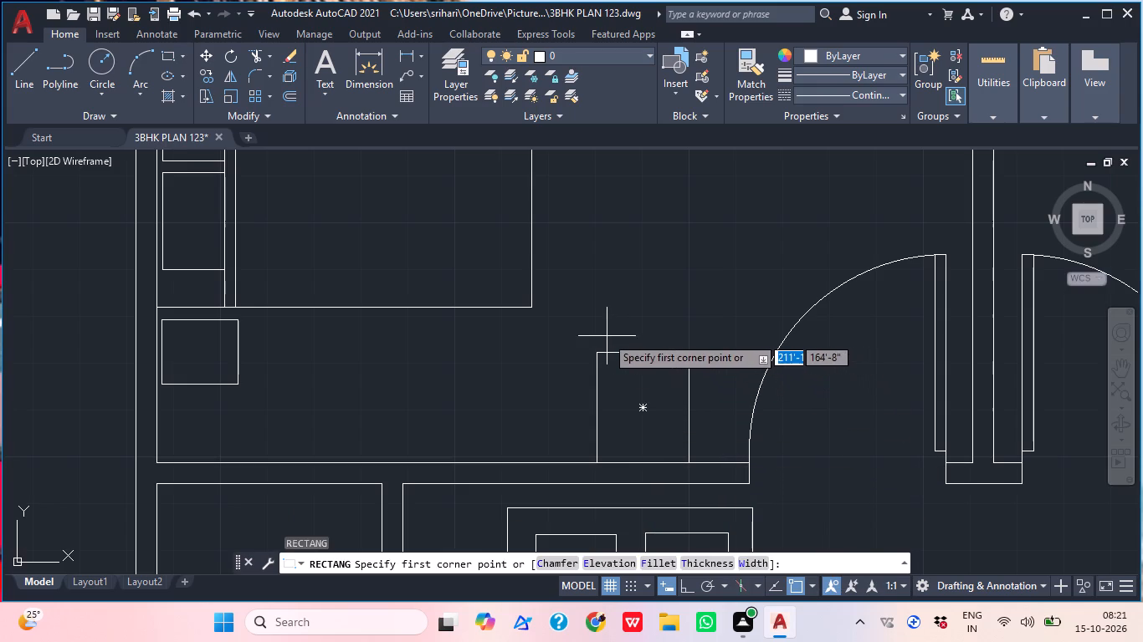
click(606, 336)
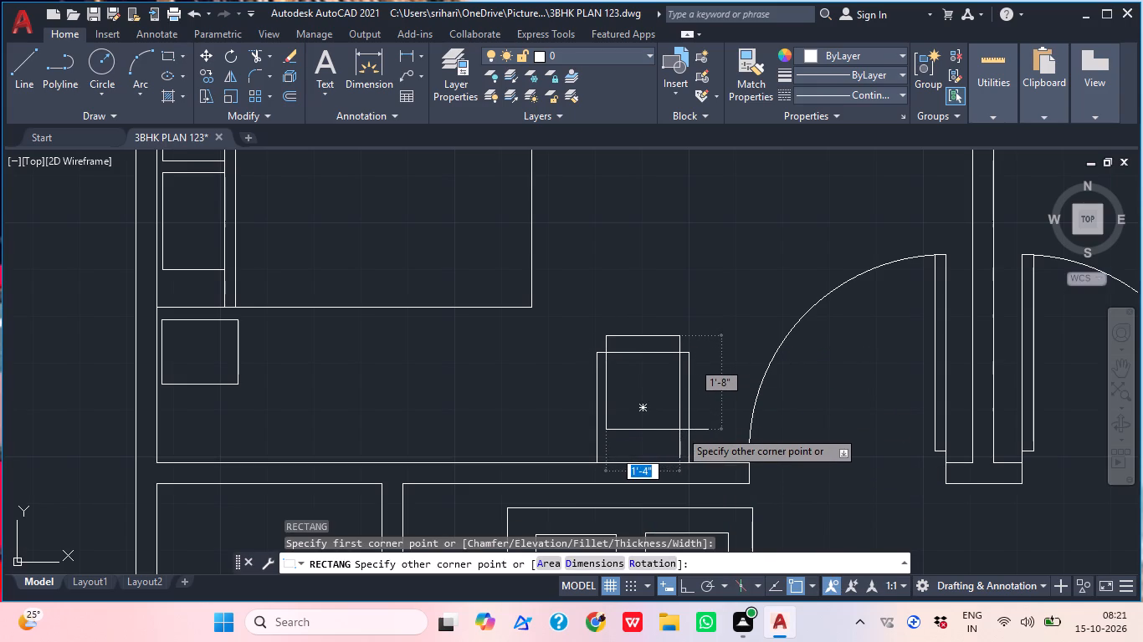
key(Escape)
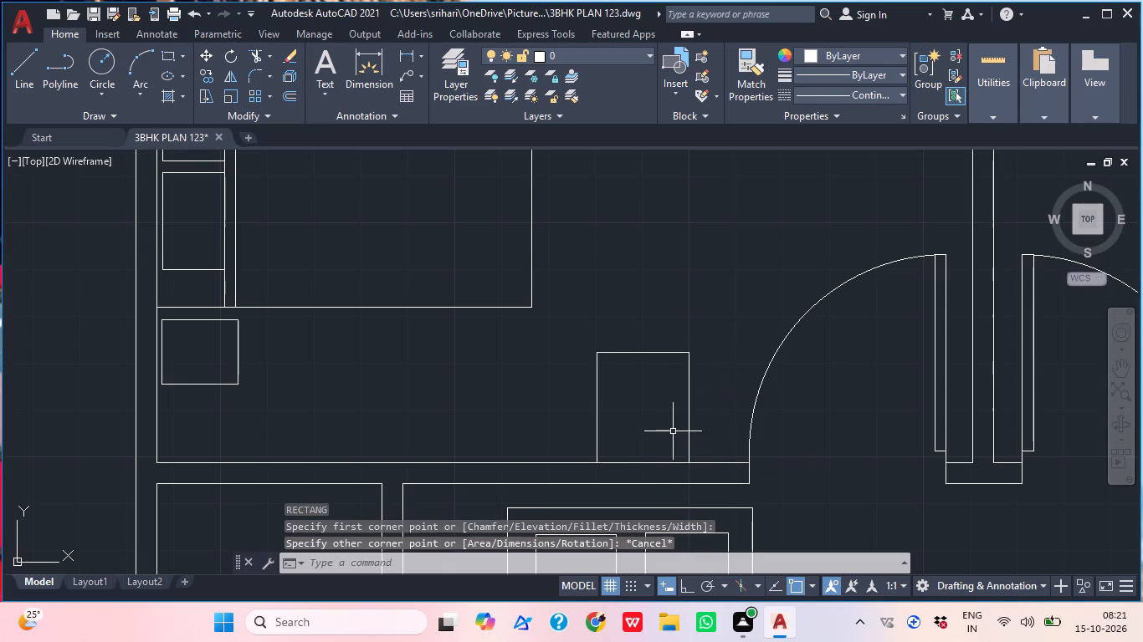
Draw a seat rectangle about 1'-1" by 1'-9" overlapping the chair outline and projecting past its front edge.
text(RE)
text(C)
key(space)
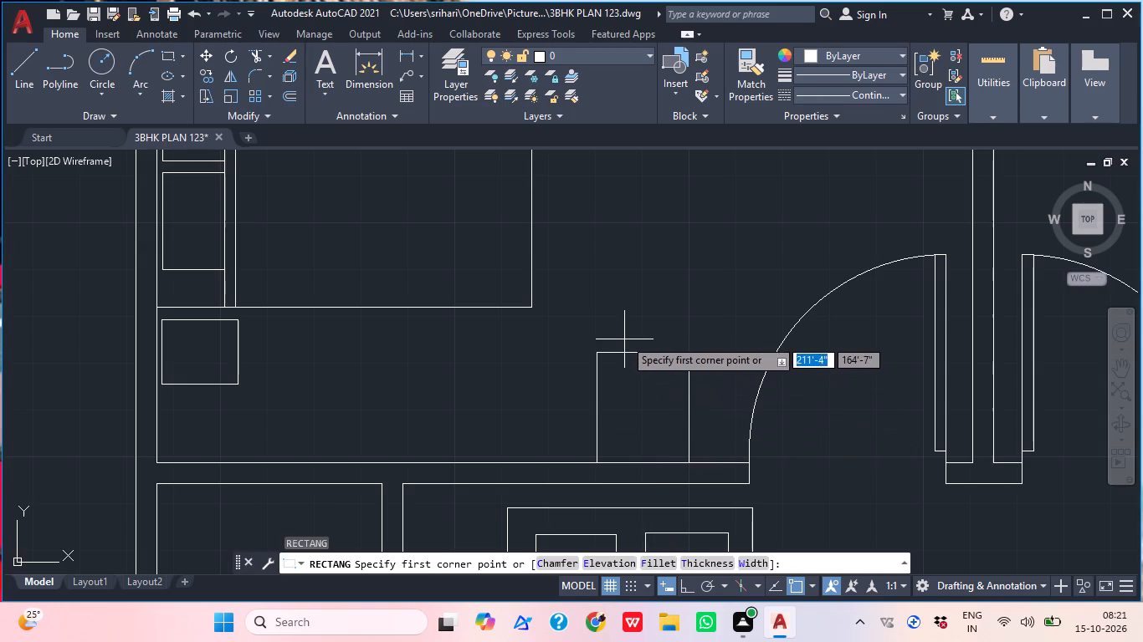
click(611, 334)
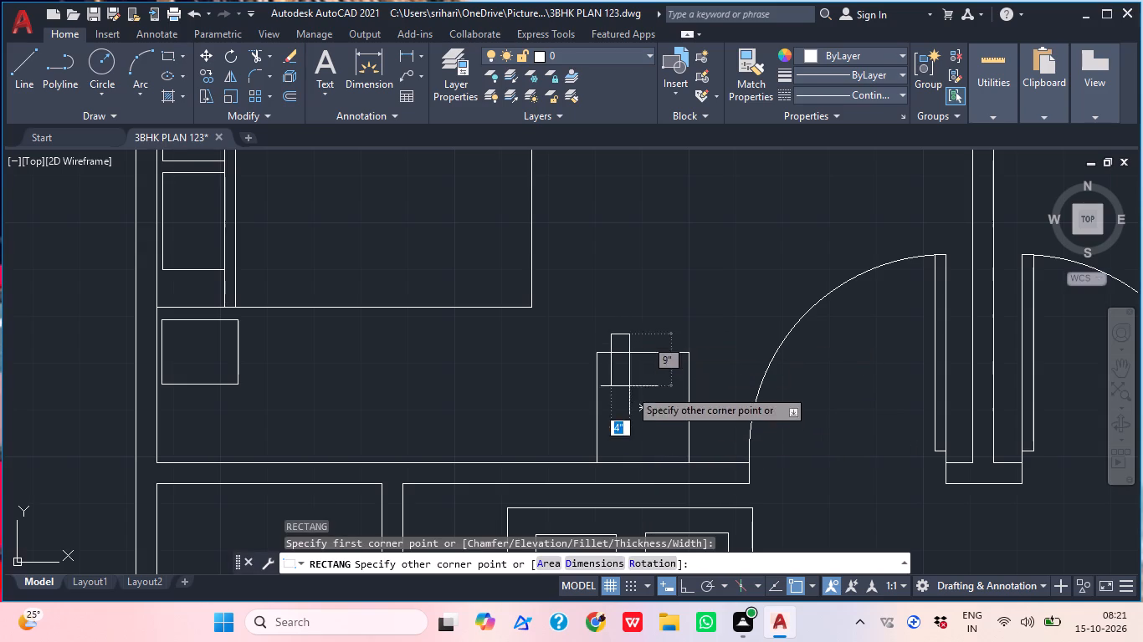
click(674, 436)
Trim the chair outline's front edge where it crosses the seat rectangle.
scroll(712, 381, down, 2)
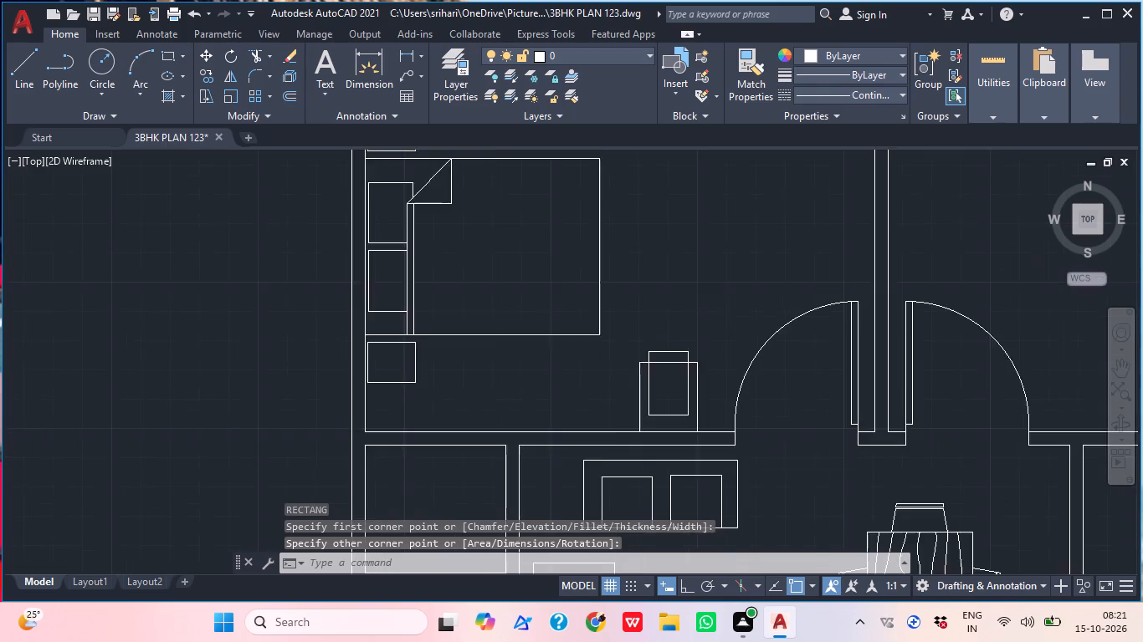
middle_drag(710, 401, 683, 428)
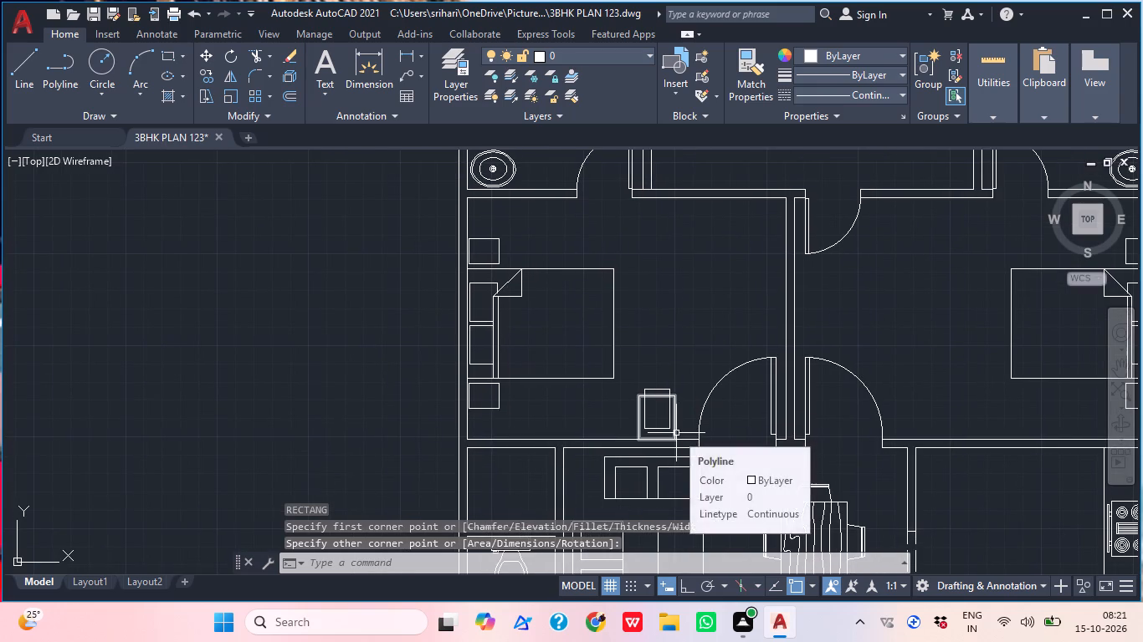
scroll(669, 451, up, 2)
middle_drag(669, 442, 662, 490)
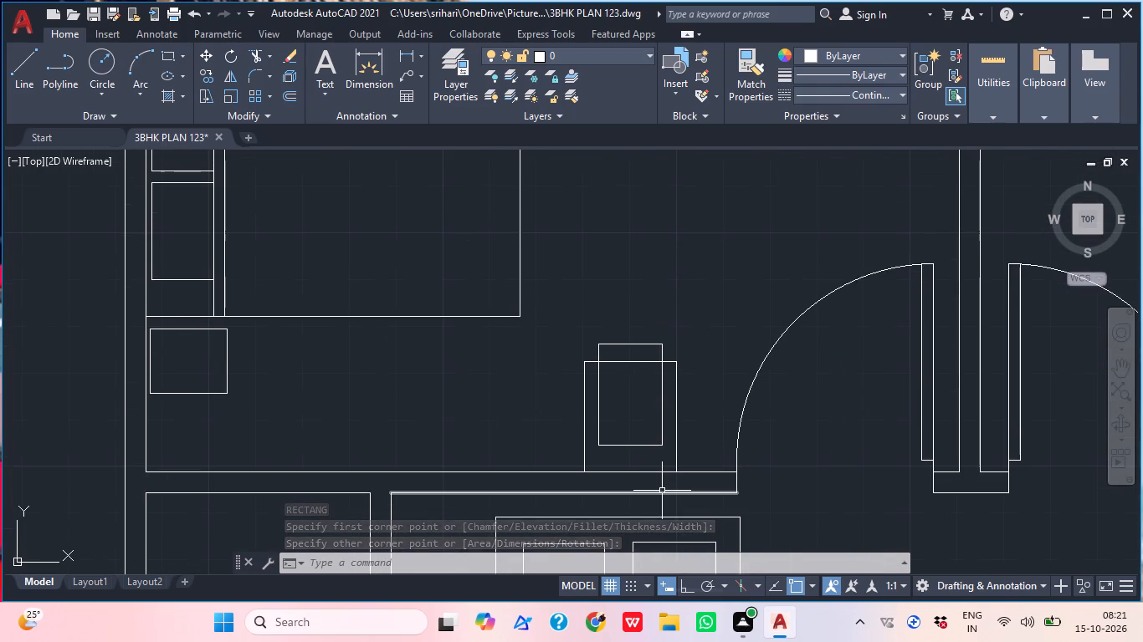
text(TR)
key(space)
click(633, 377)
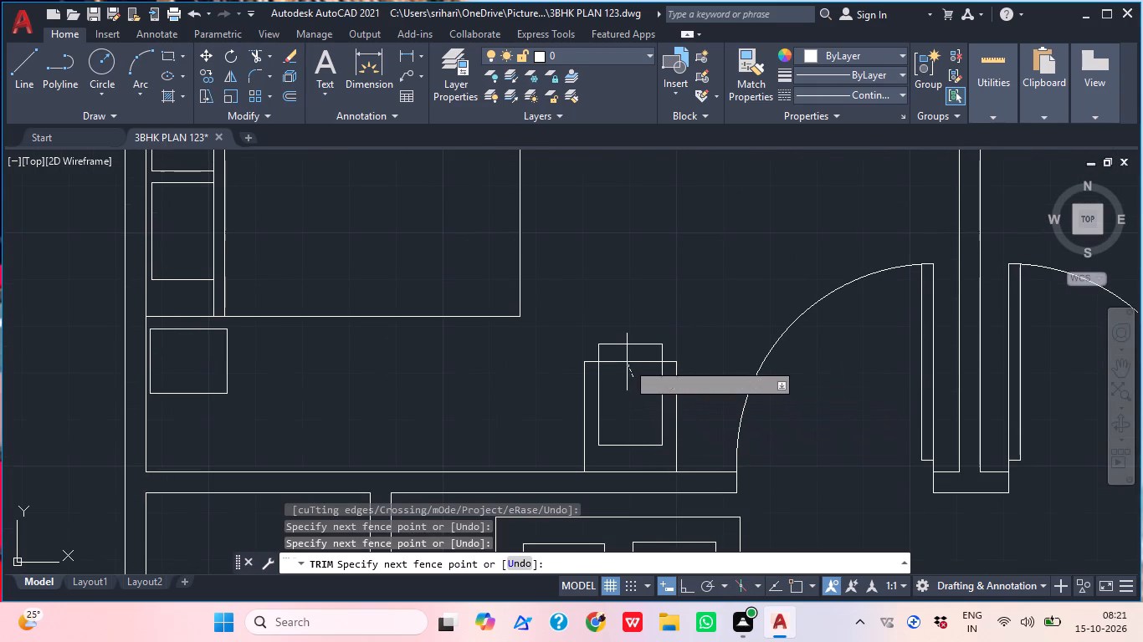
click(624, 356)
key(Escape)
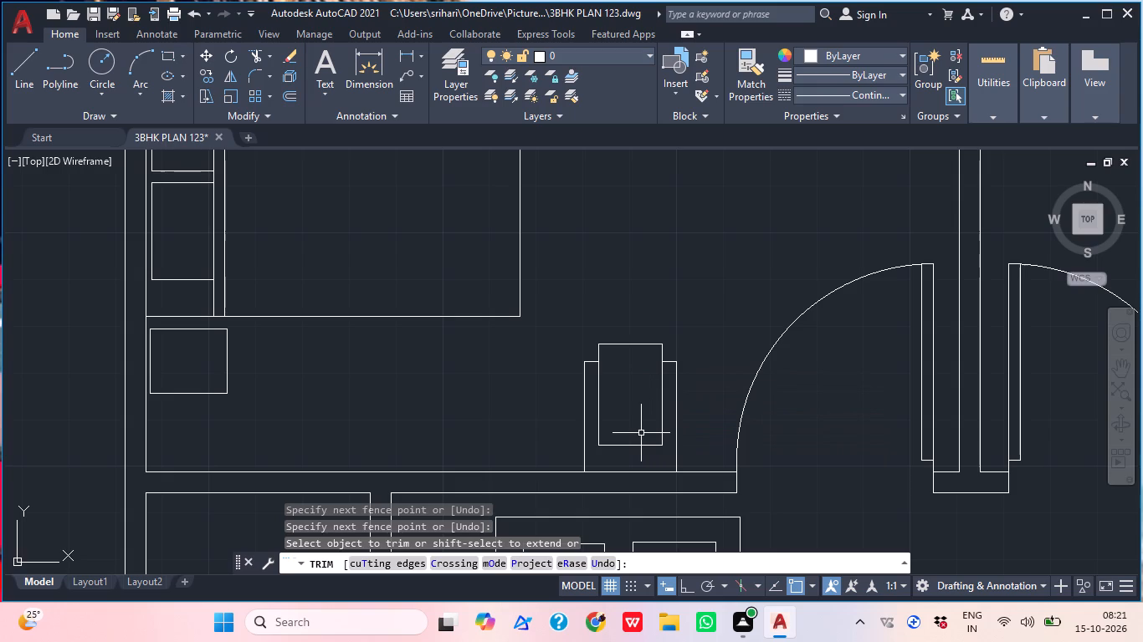
Draw three connected lines behind the seat forming a backrest strip about 1'-1" wide and 3" deep.
text(L)
key(space)
middle_drag(628, 459, 618, 407)
scroll(591, 395, up, 2)
click(590, 395)
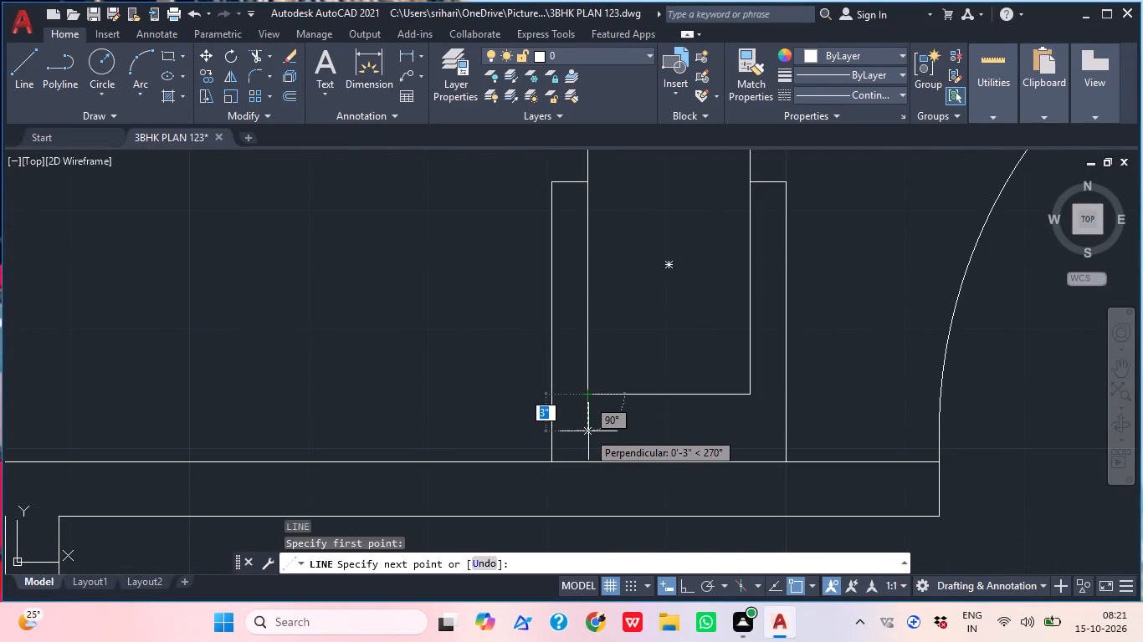
click(588, 431)
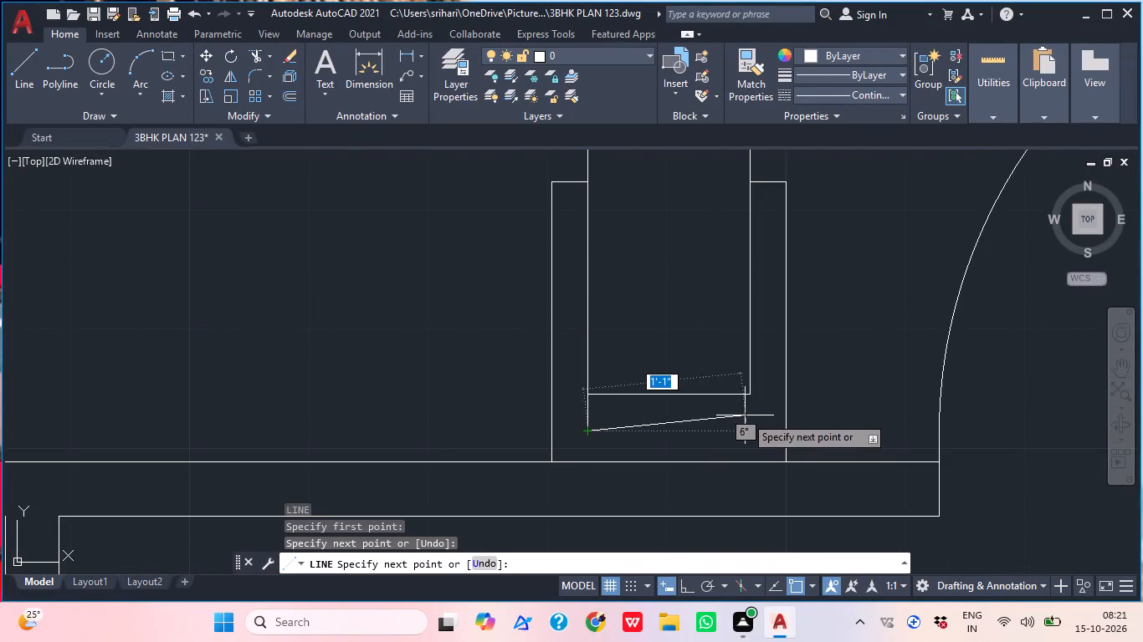
click(751, 431)
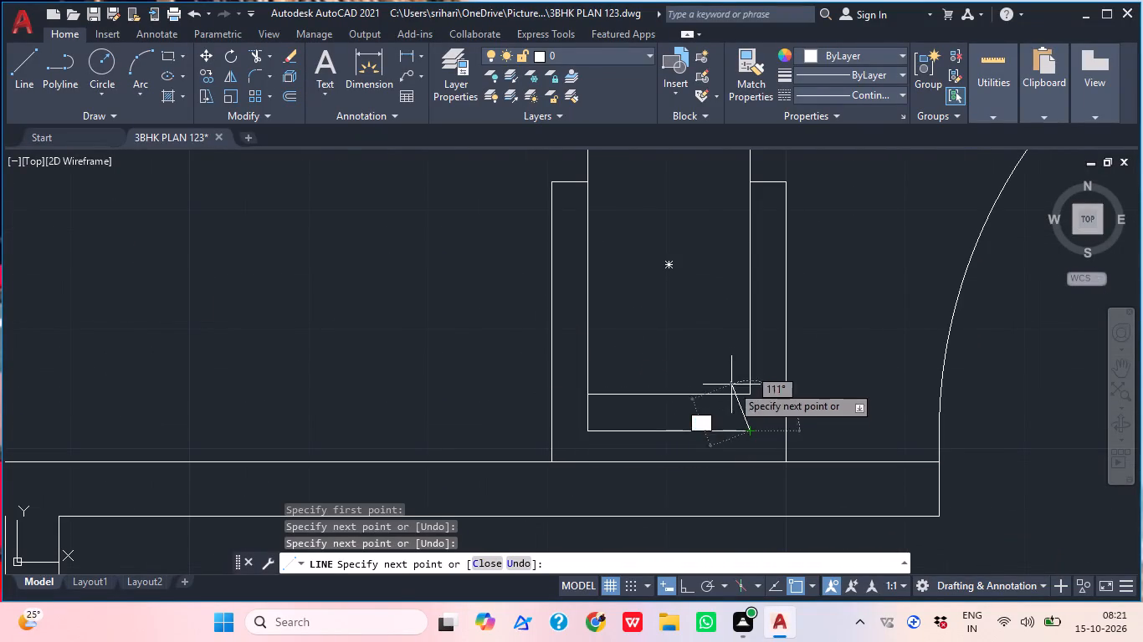
click(750, 394)
key(Escape)
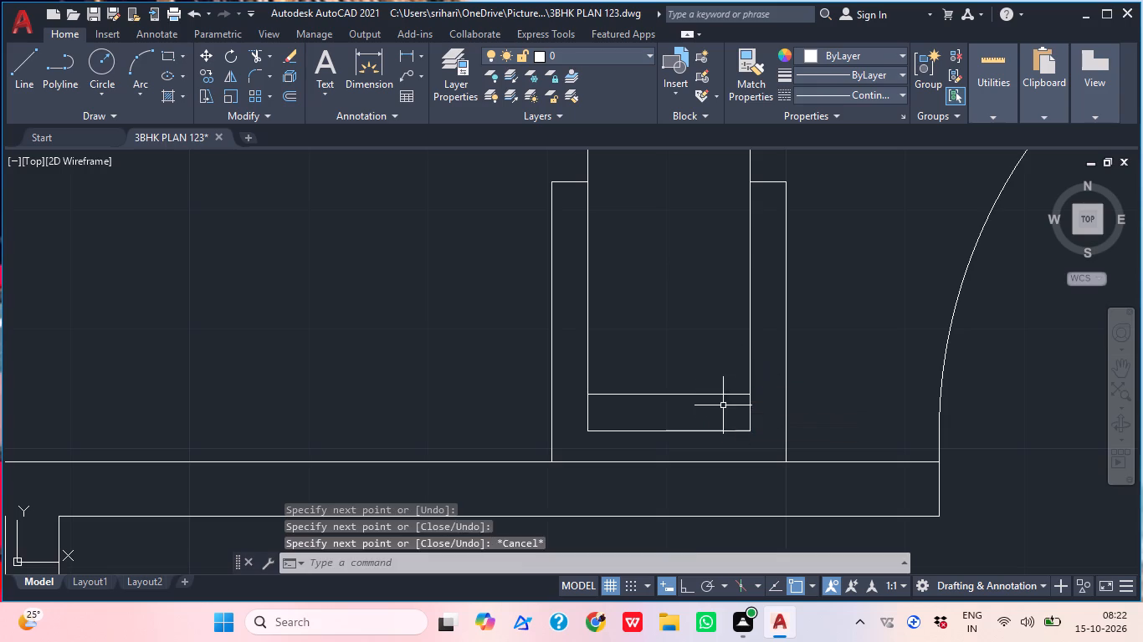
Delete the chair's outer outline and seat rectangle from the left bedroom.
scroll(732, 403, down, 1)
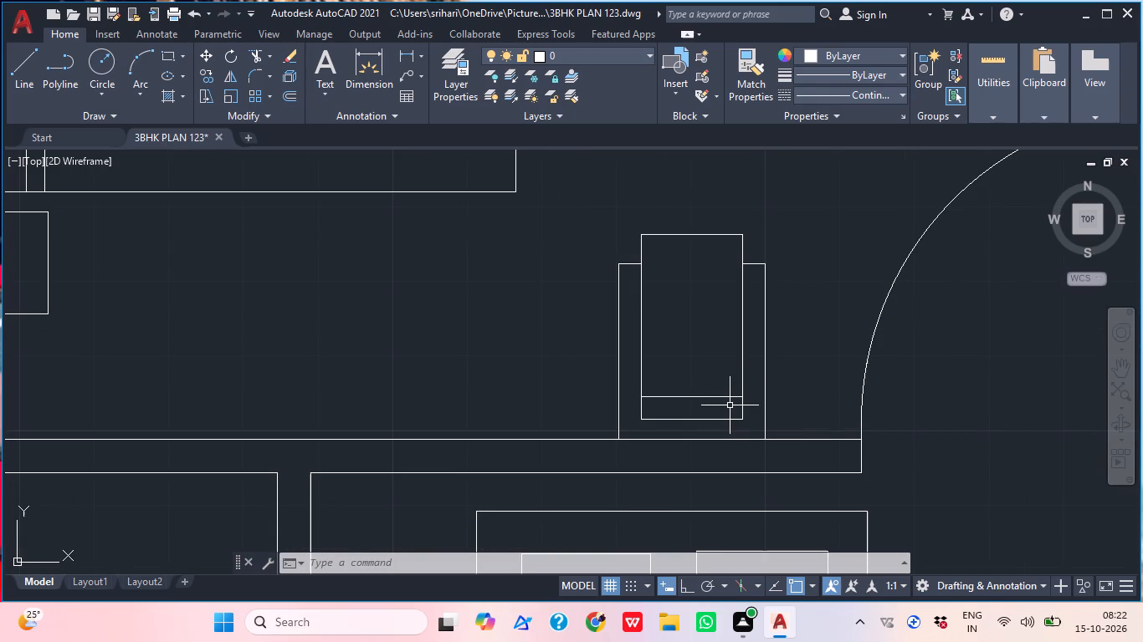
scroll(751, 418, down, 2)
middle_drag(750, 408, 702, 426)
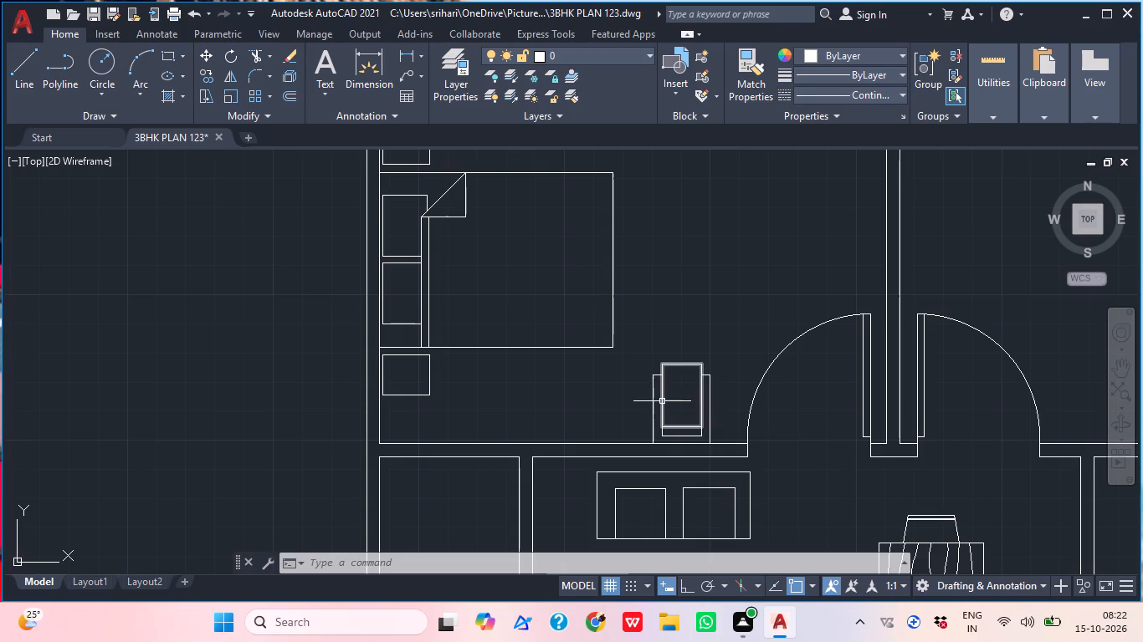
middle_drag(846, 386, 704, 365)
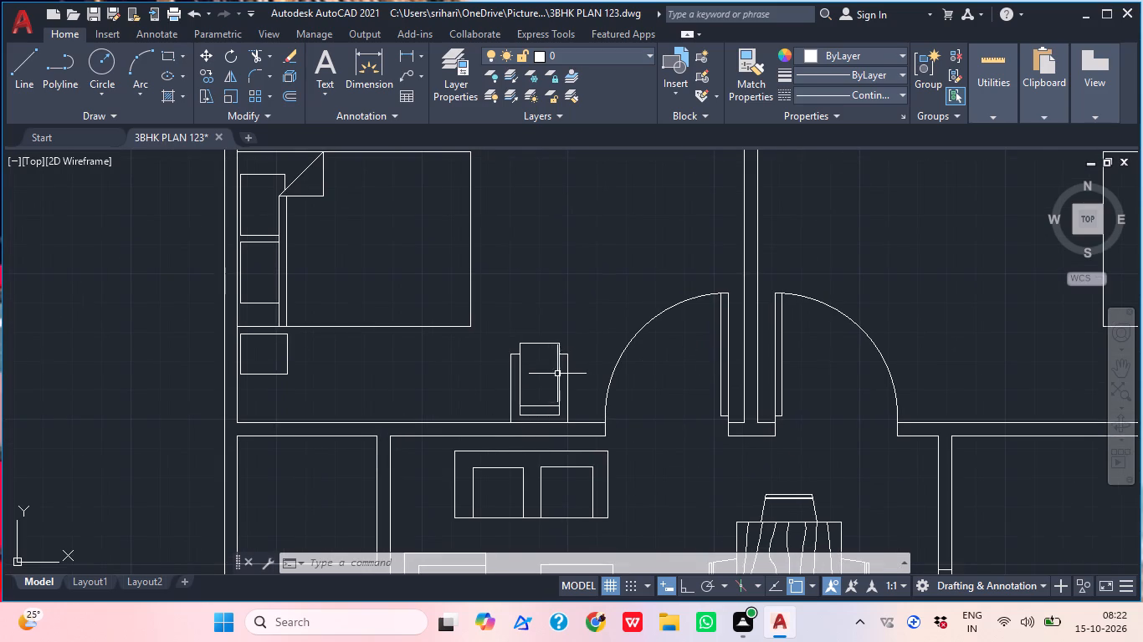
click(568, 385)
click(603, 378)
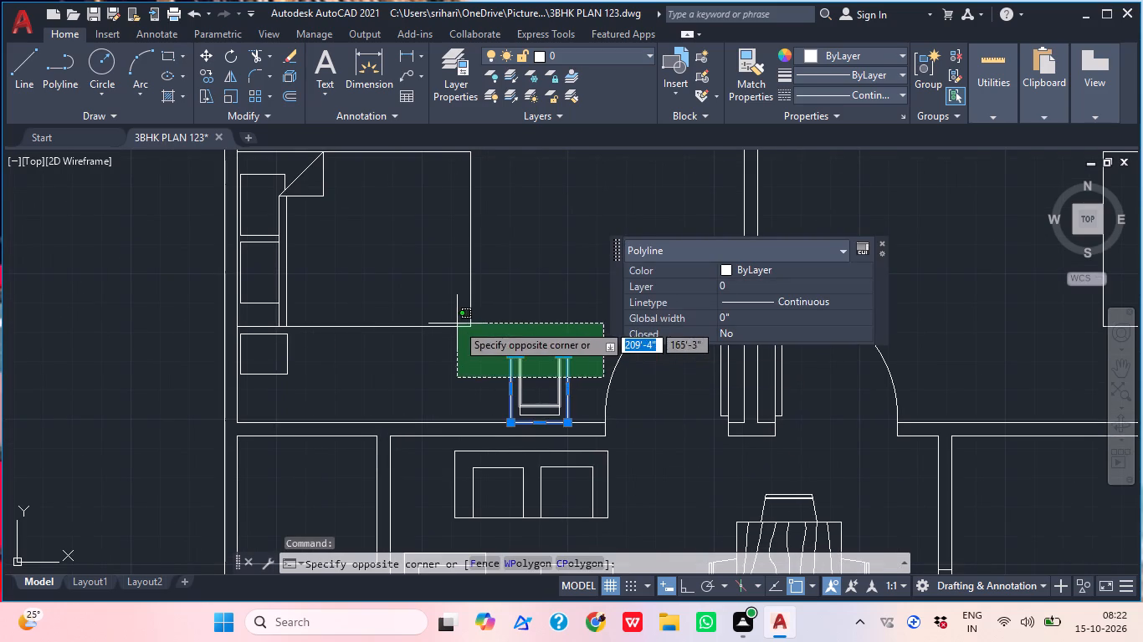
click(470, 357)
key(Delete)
Delete the three leftover backrest lines near the lower wall of the left bedroom.
scroll(360, 425, down, 1)
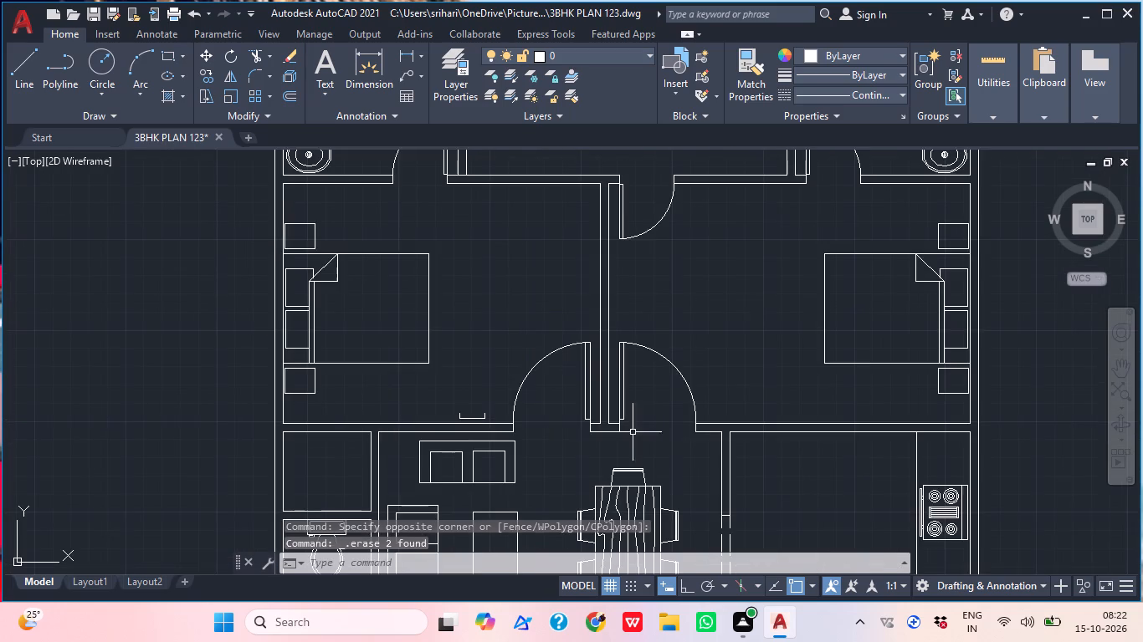
scroll(454, 408, up, 2)
click(546, 436)
click(436, 424)
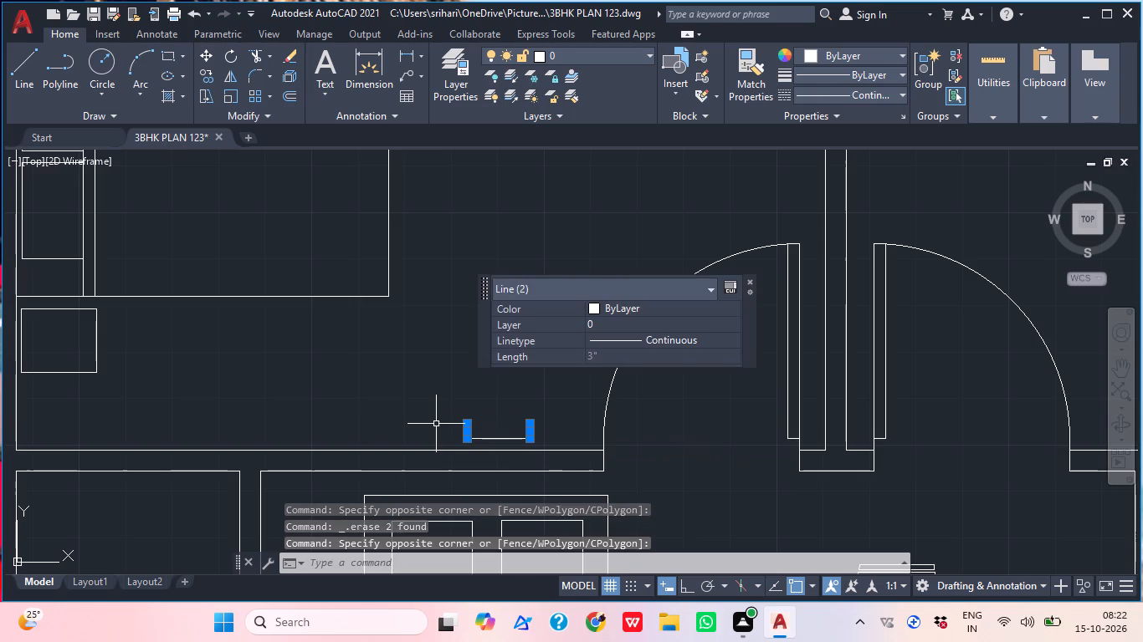
scroll(461, 438, up, 2)
click(546, 449)
click(536, 427)
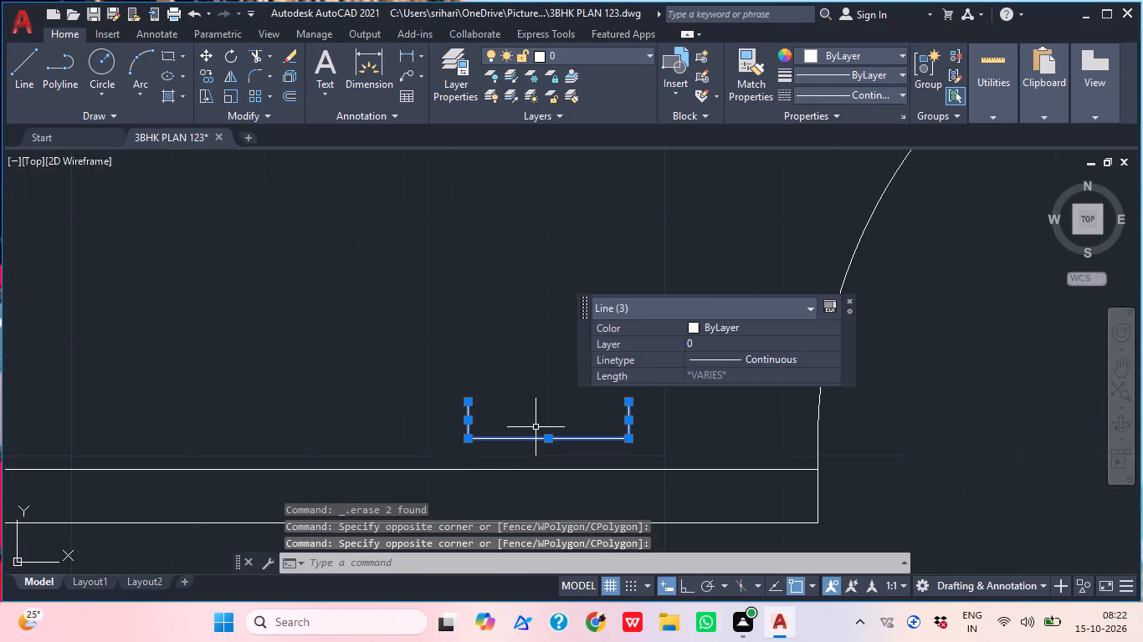
key(Delete)
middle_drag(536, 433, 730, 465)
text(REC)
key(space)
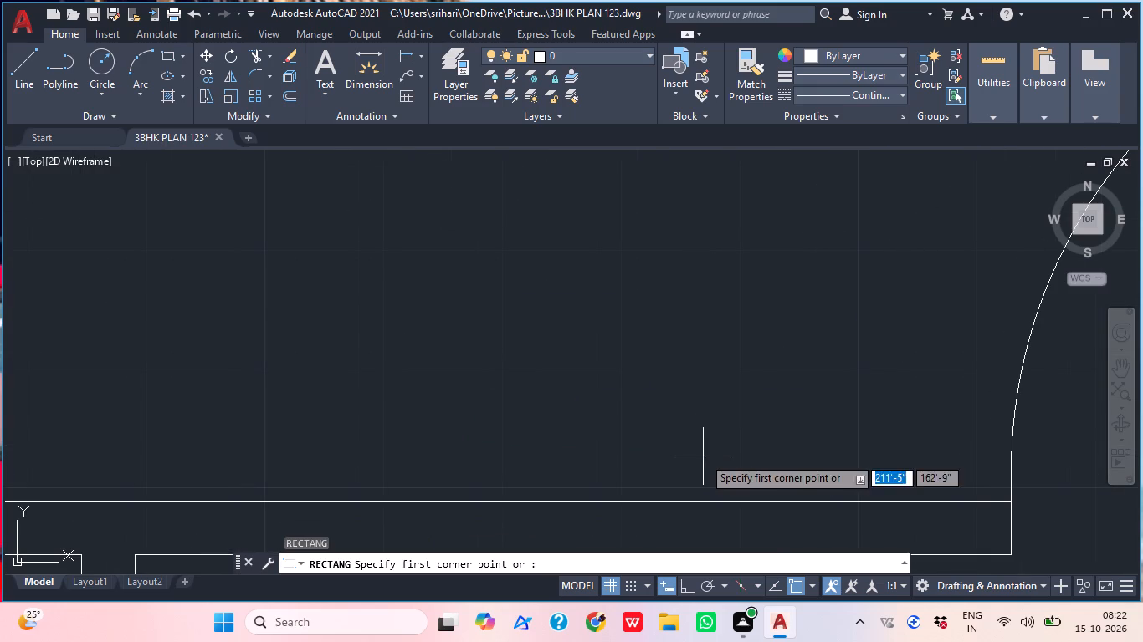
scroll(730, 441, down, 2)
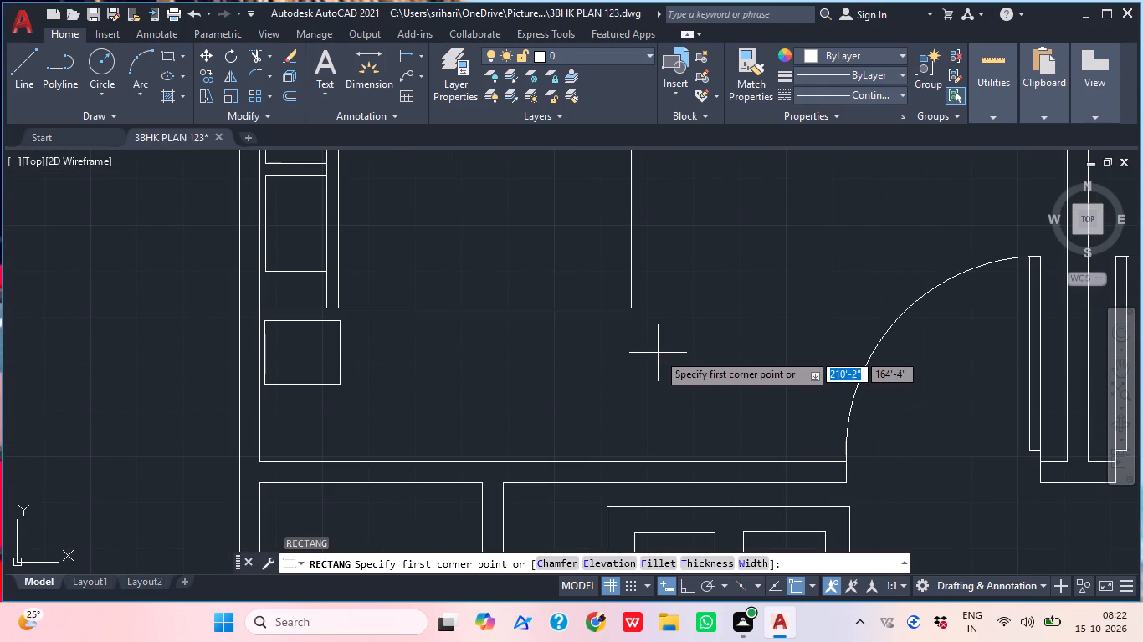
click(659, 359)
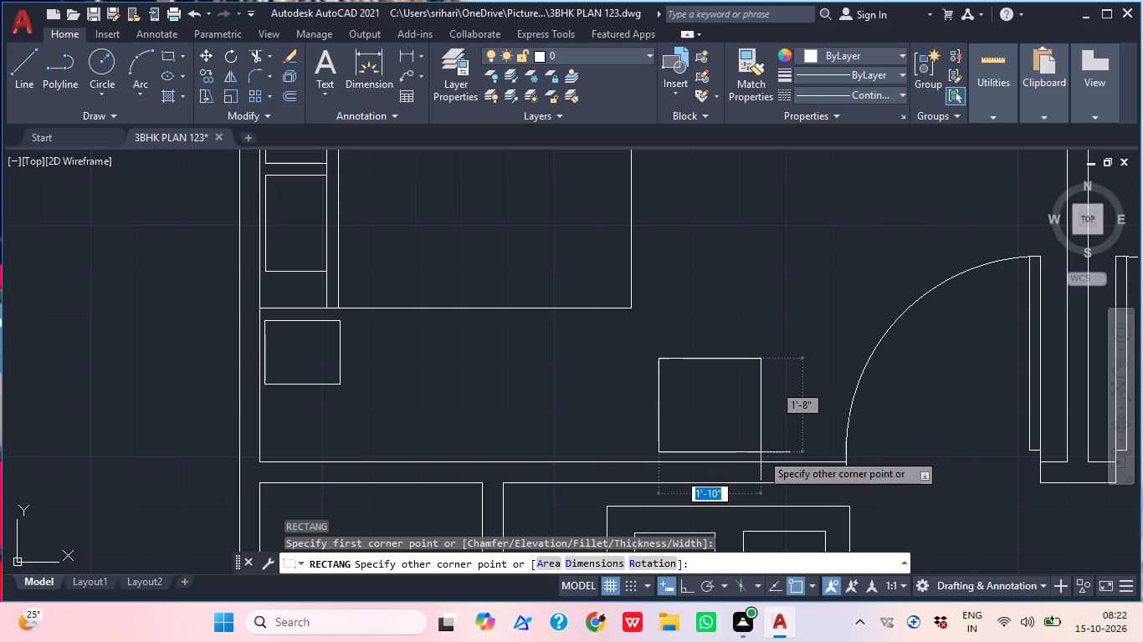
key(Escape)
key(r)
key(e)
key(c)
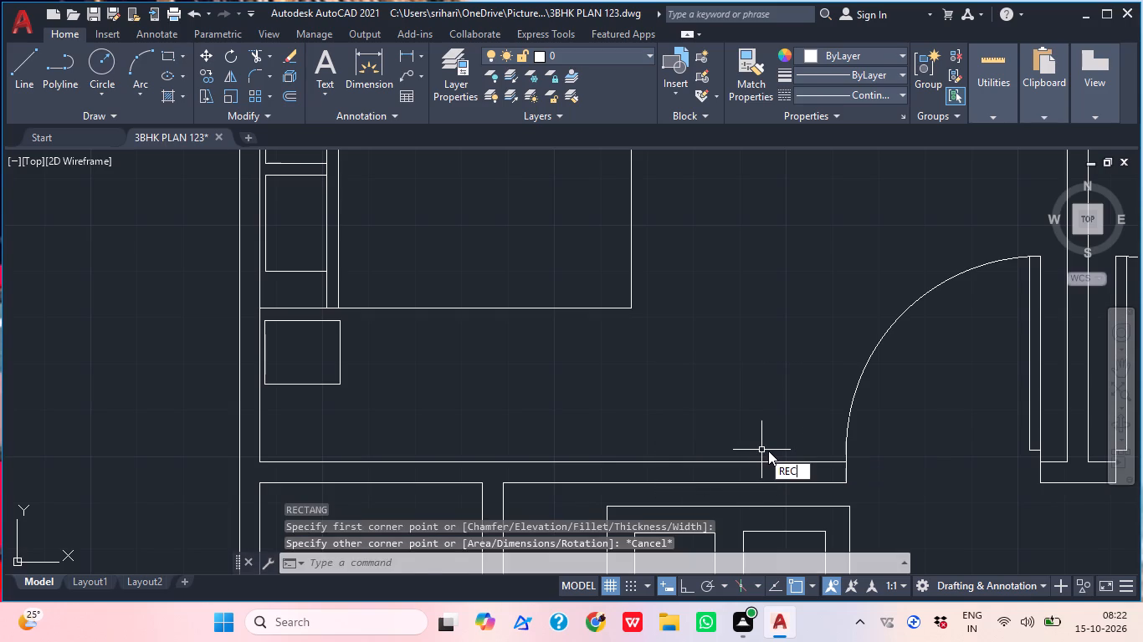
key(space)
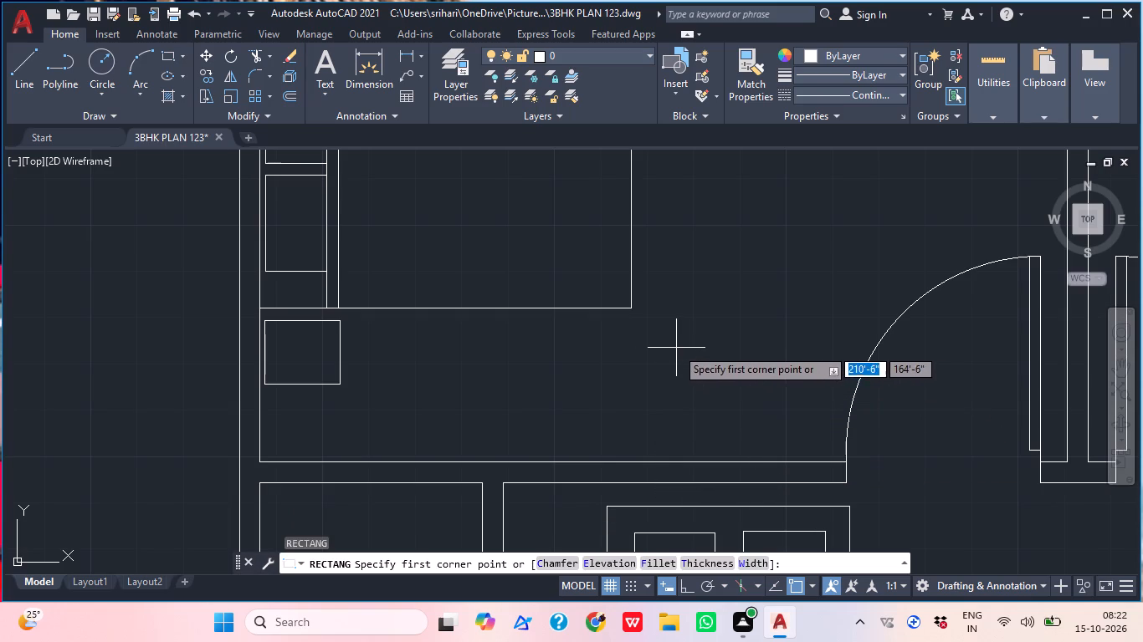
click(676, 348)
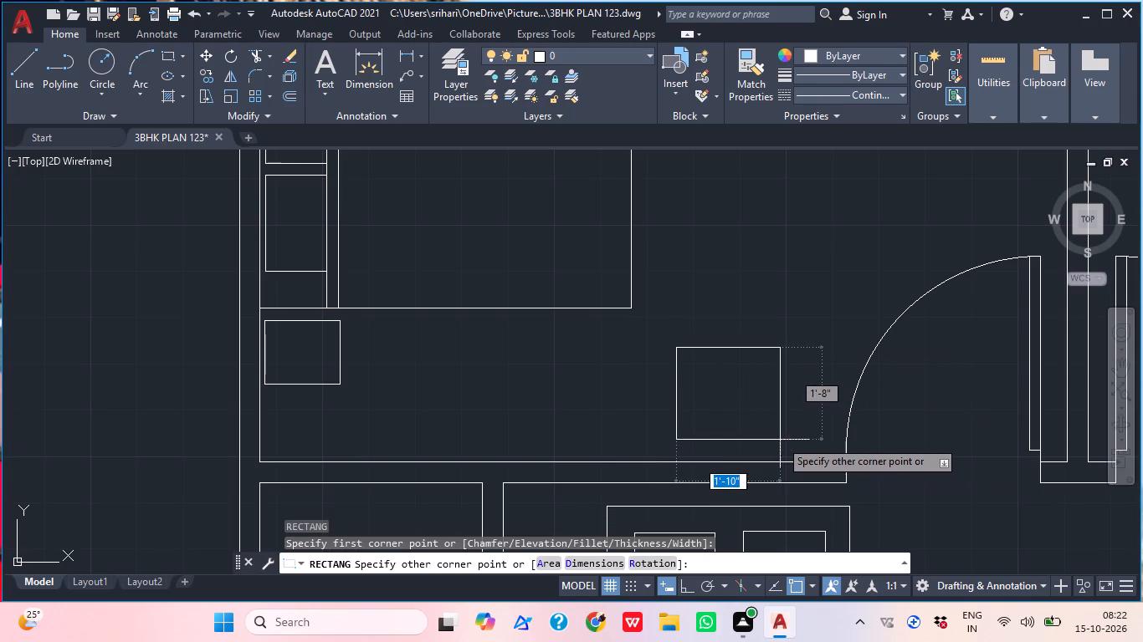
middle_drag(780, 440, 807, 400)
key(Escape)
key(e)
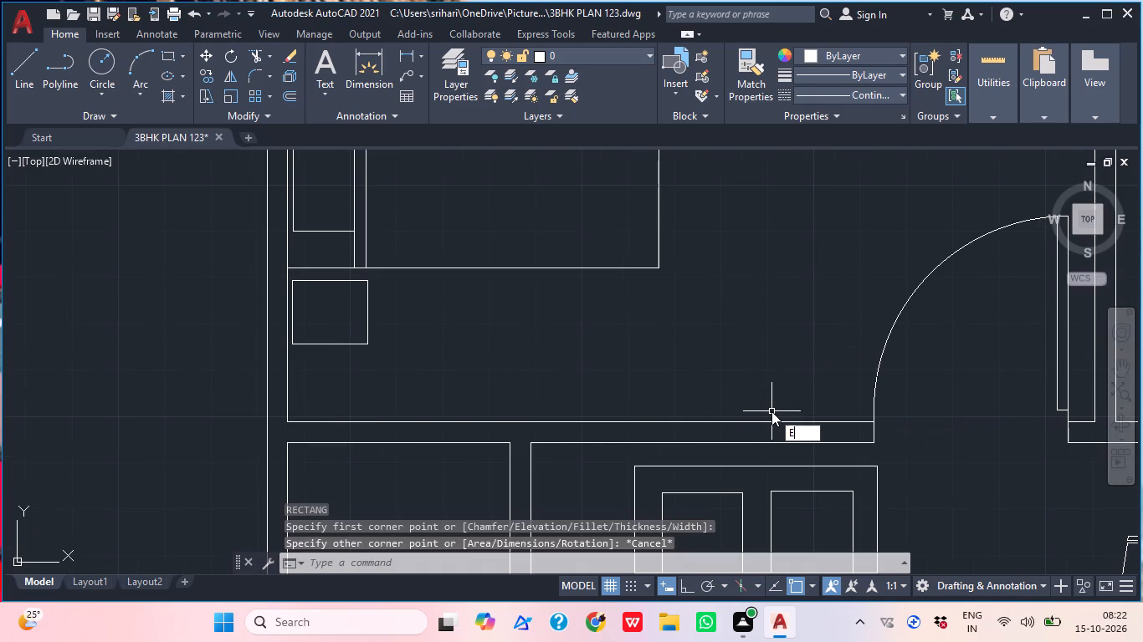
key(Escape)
Draw a chair outline rectangle about 1'-10" deep between the left bedroom's bed and its door, just above the lower wall.
text(REC)
key(space)
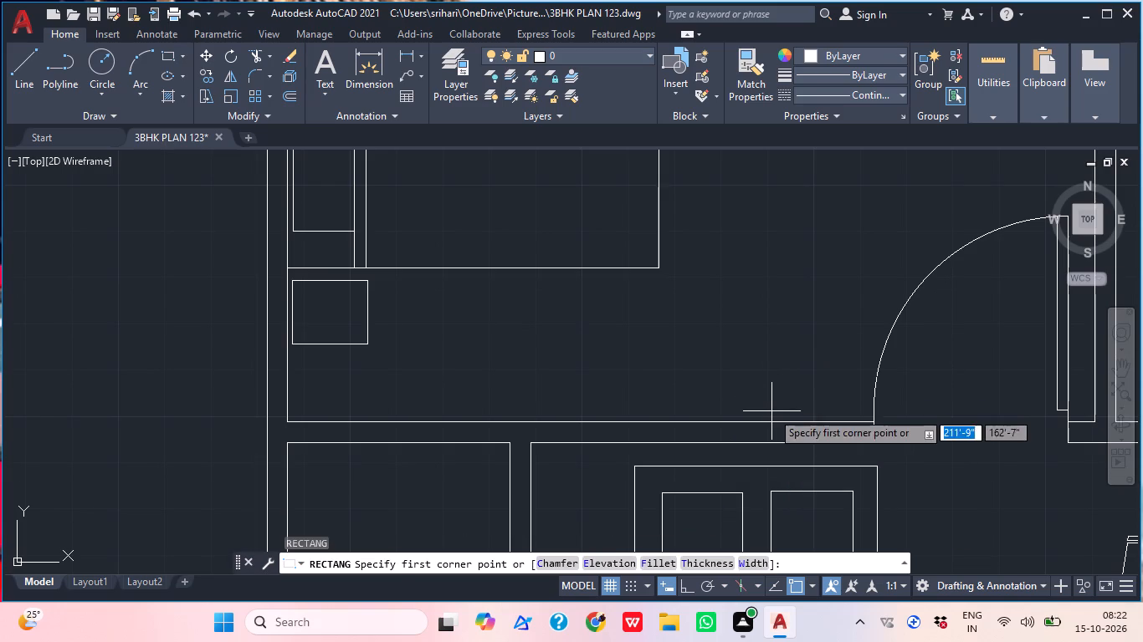
click(706, 307)
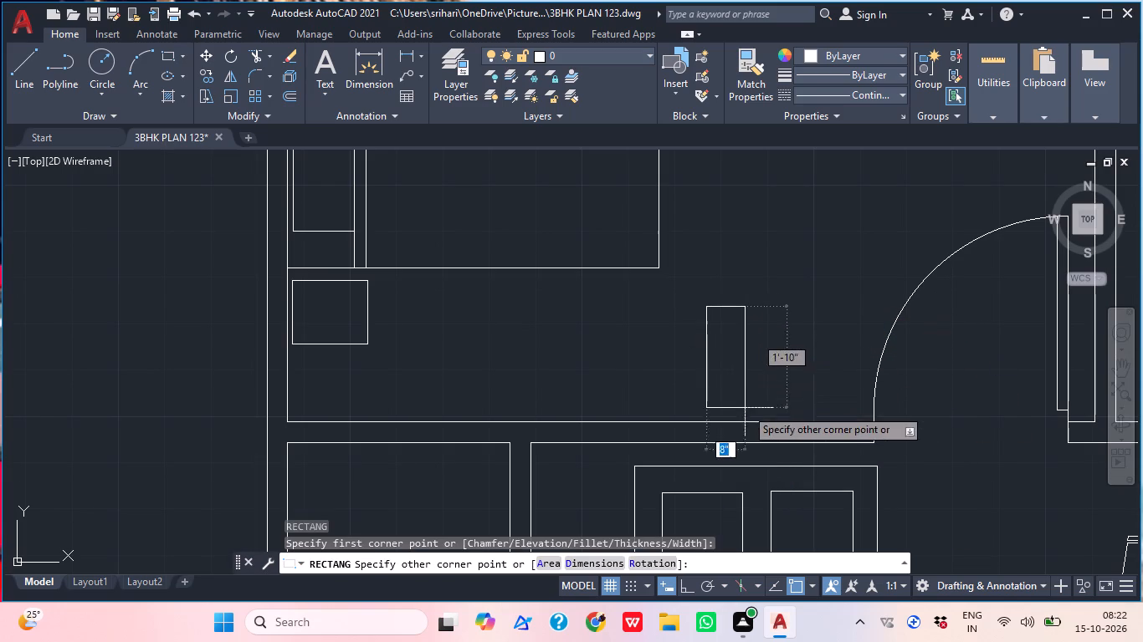
click(815, 410)
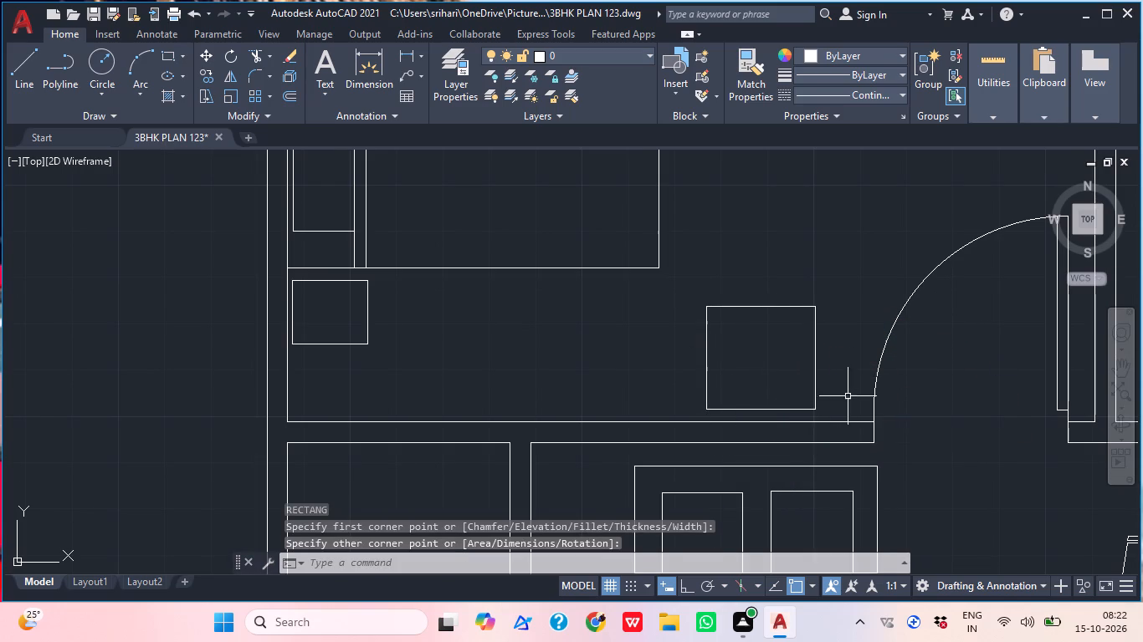
Draw a seat rectangle about 1'-3" by 1'-10" overlapping the chair outline and projecting past its edge facing the bed.
middle_drag(838, 415, 825, 434)
text(RE)
text(C)
key(space)
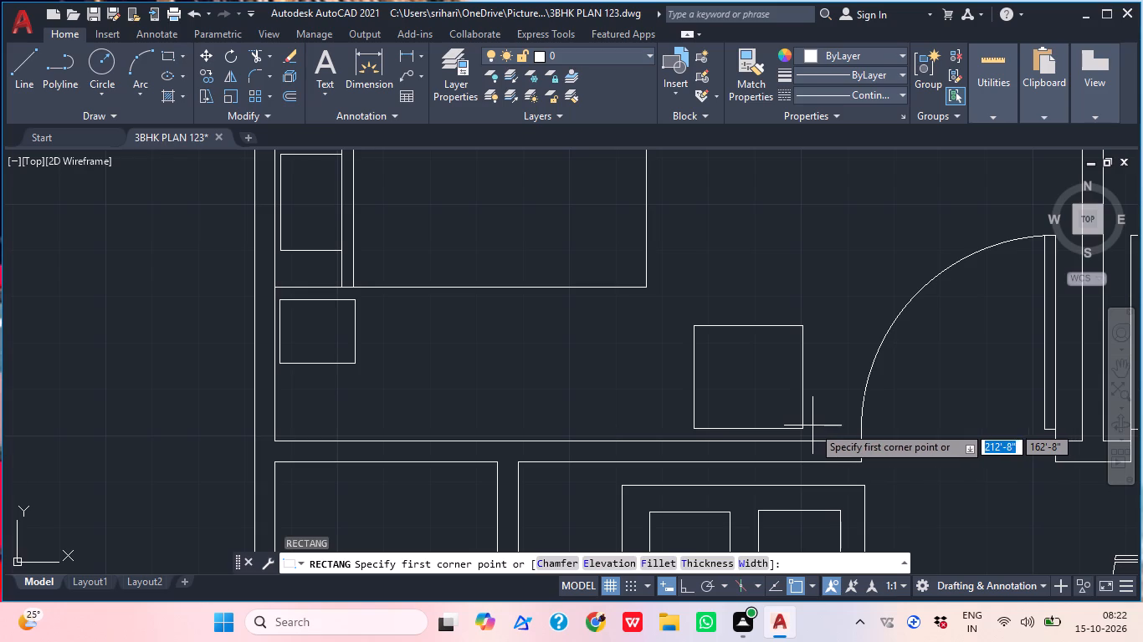
click(715, 308)
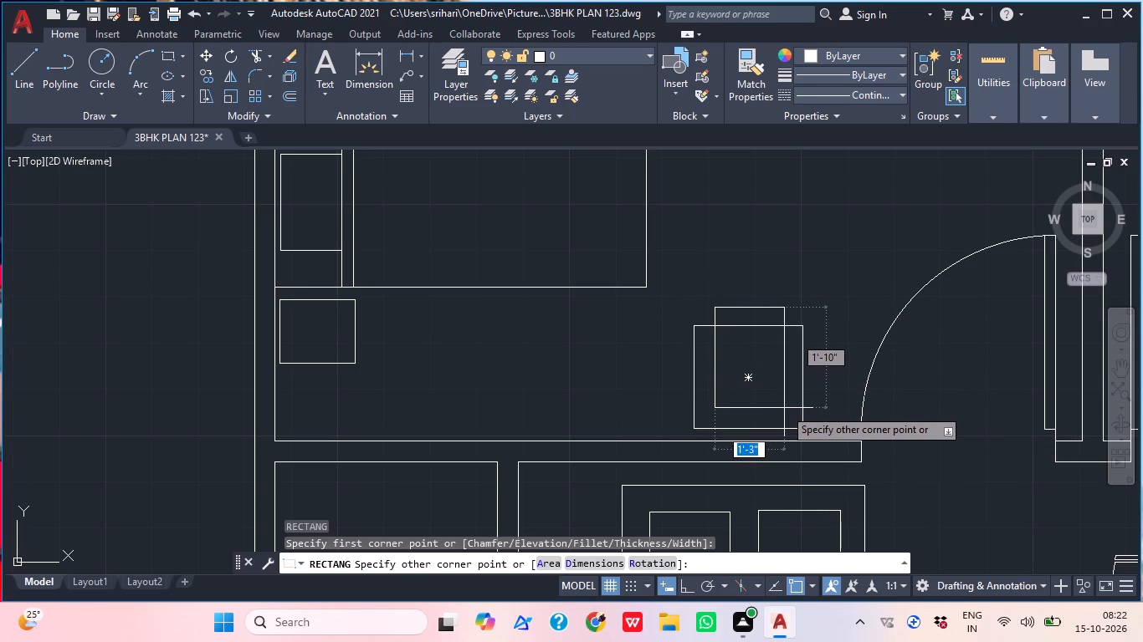
click(784, 408)
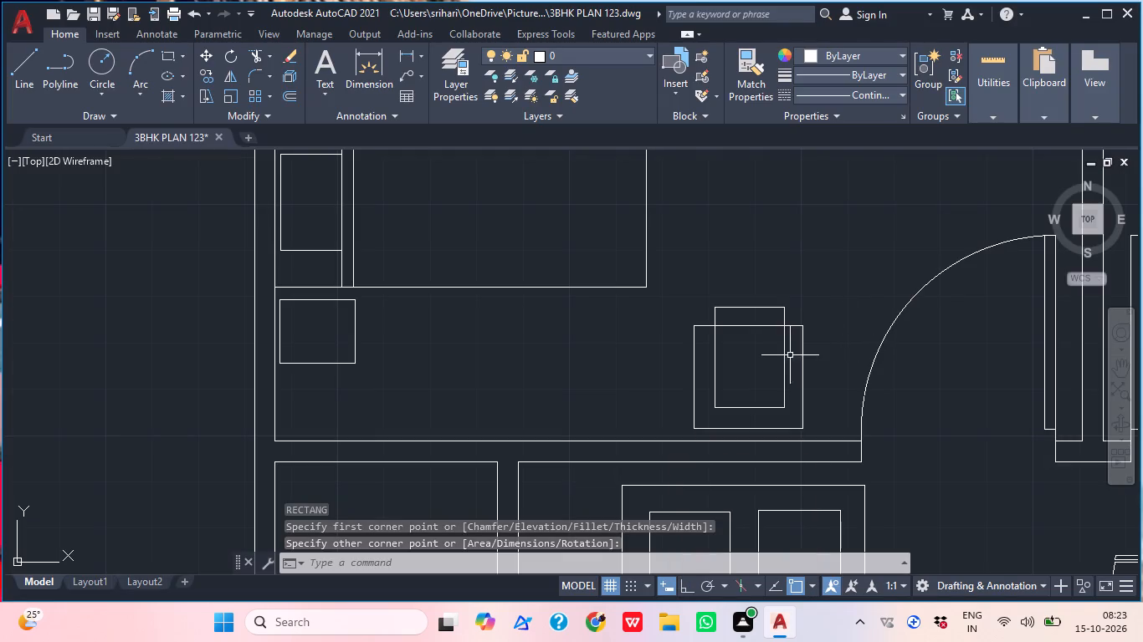
Mirror the two chair rectangles into the right bedroom about the vertical centreline of the dividing wall, with Ortho on and the originals kept.
middle_drag(800, 387, 737, 413)
scroll(745, 385, down, 2)
middle_drag(833, 487, 754, 481)
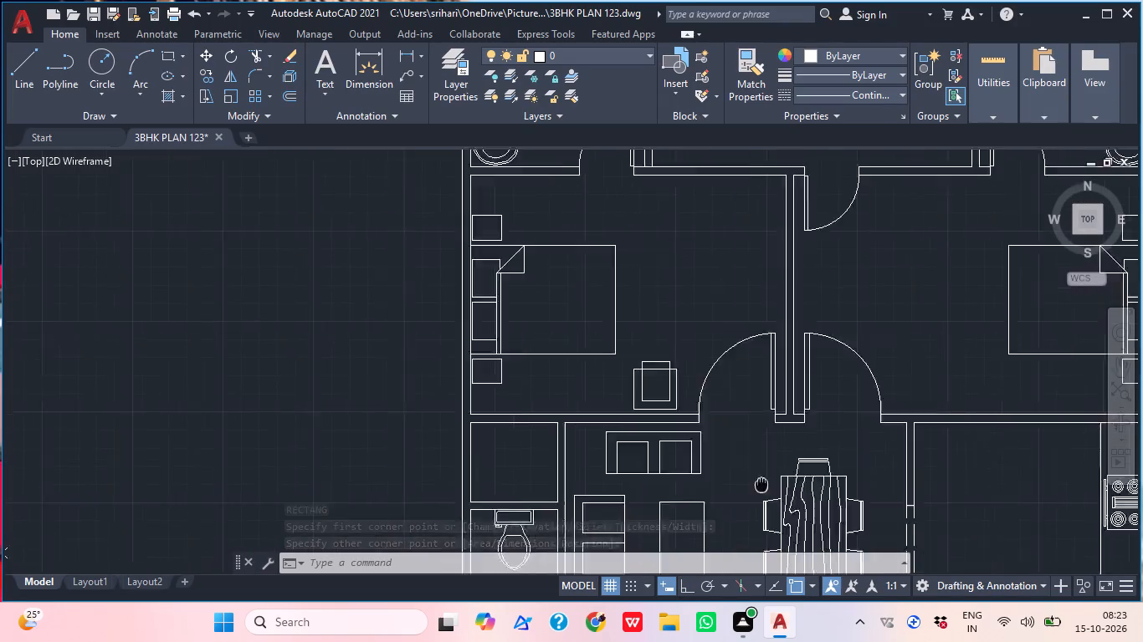
middle_drag(754, 481, 646, 451)
scroll(593, 377, up, 2)
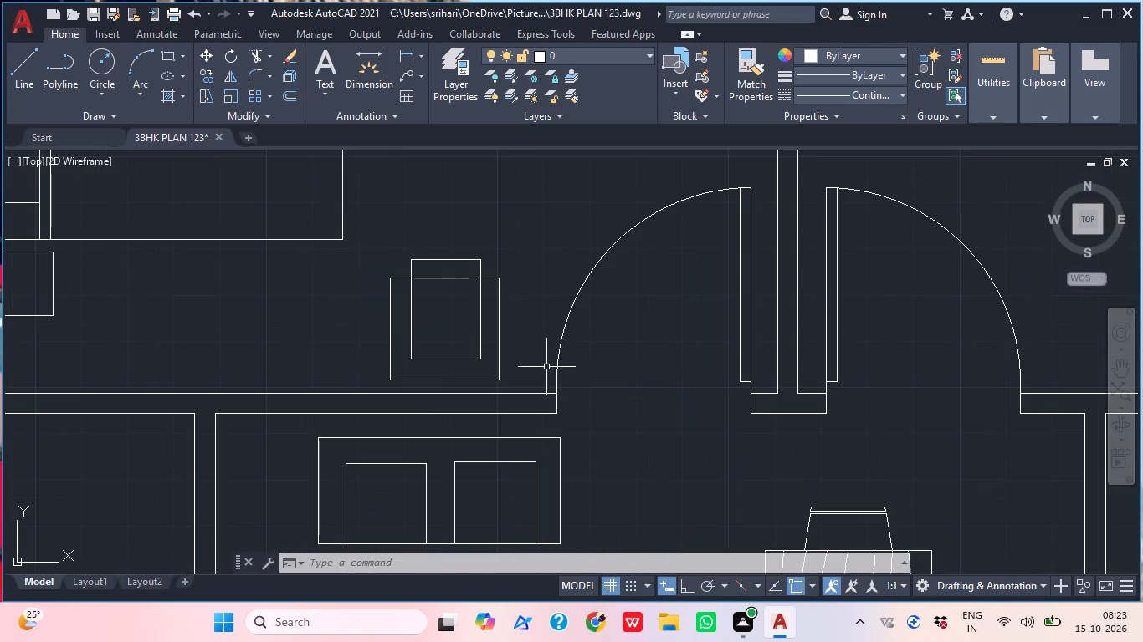
click(527, 367)
click(367, 322)
text(MI)
key(space)
scroll(631, 325, down, 1)
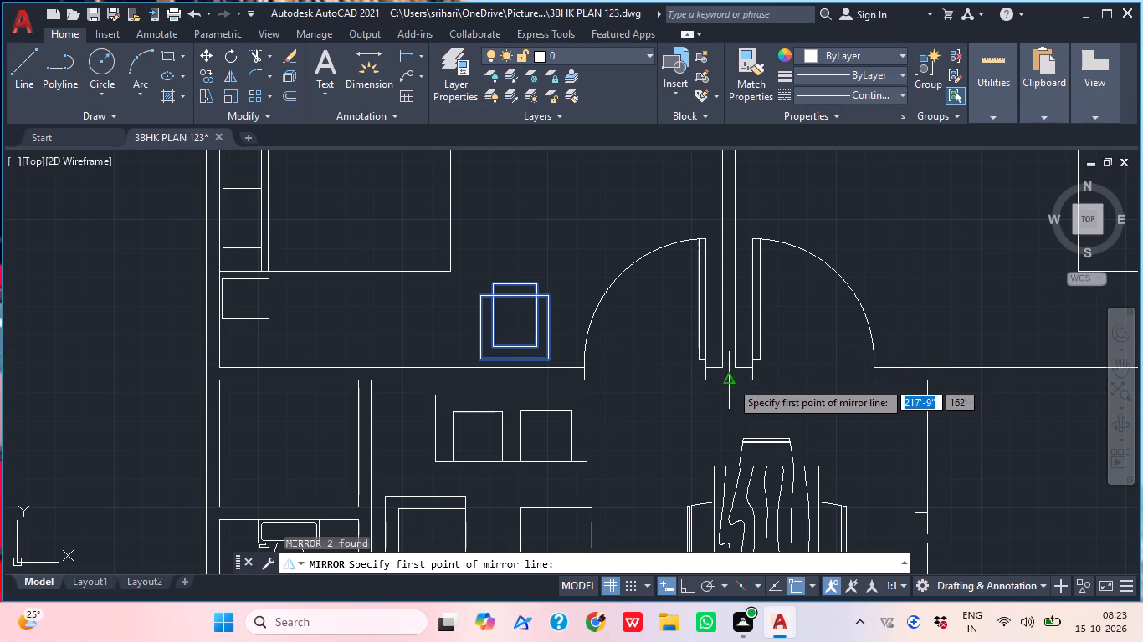
click(730, 381)
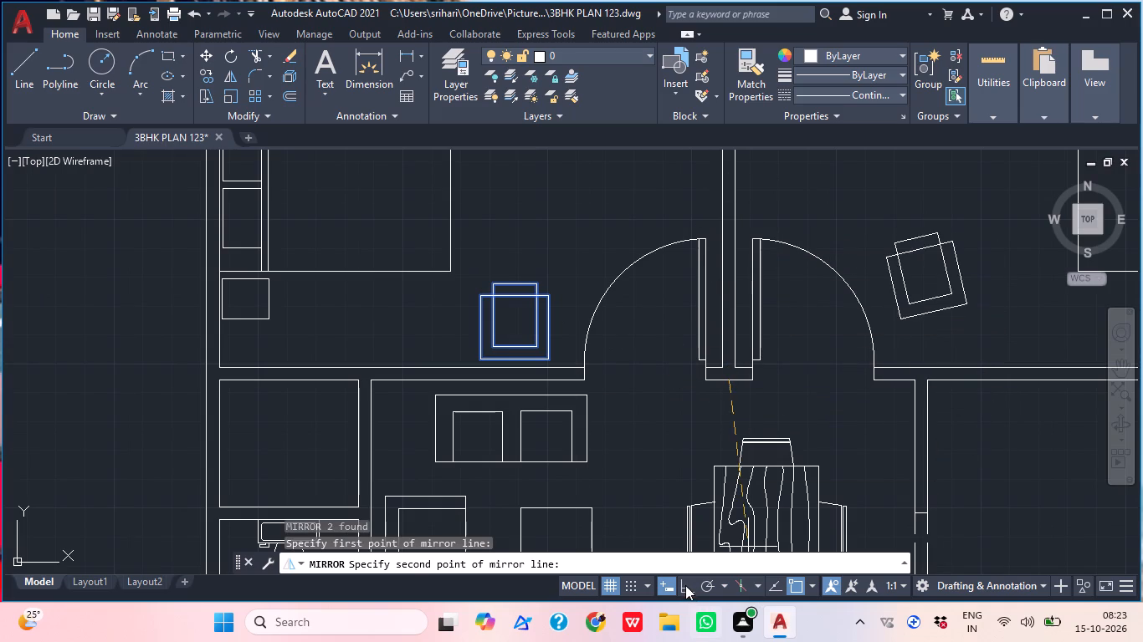
click(689, 583)
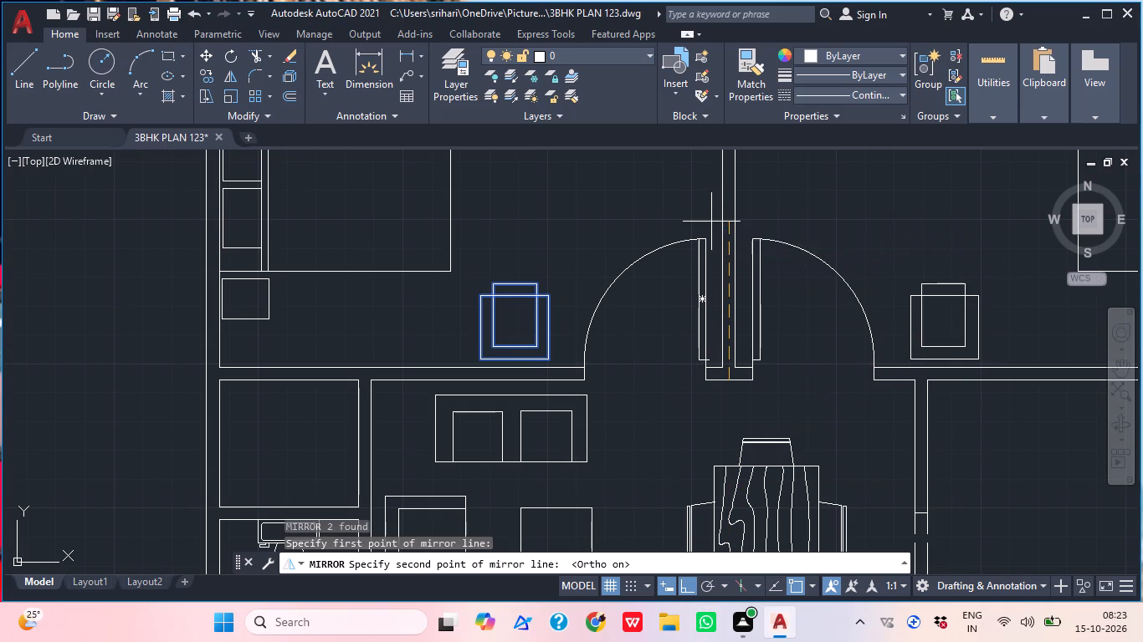
click(711, 222)
drag(759, 284, 711, 222)
scroll(758, 222, down, 2)
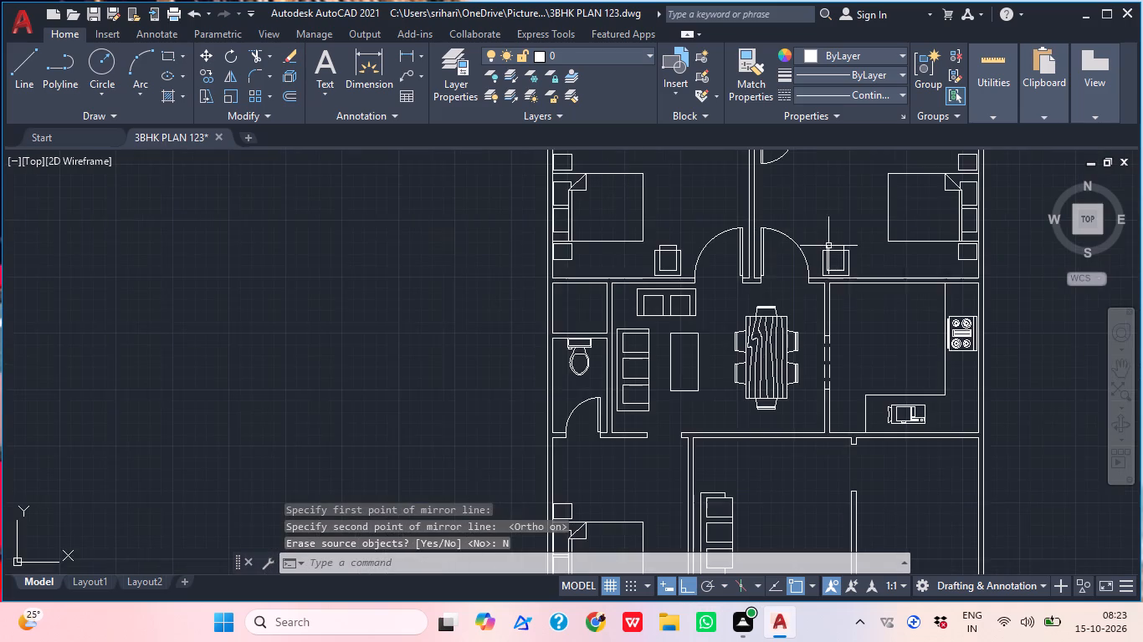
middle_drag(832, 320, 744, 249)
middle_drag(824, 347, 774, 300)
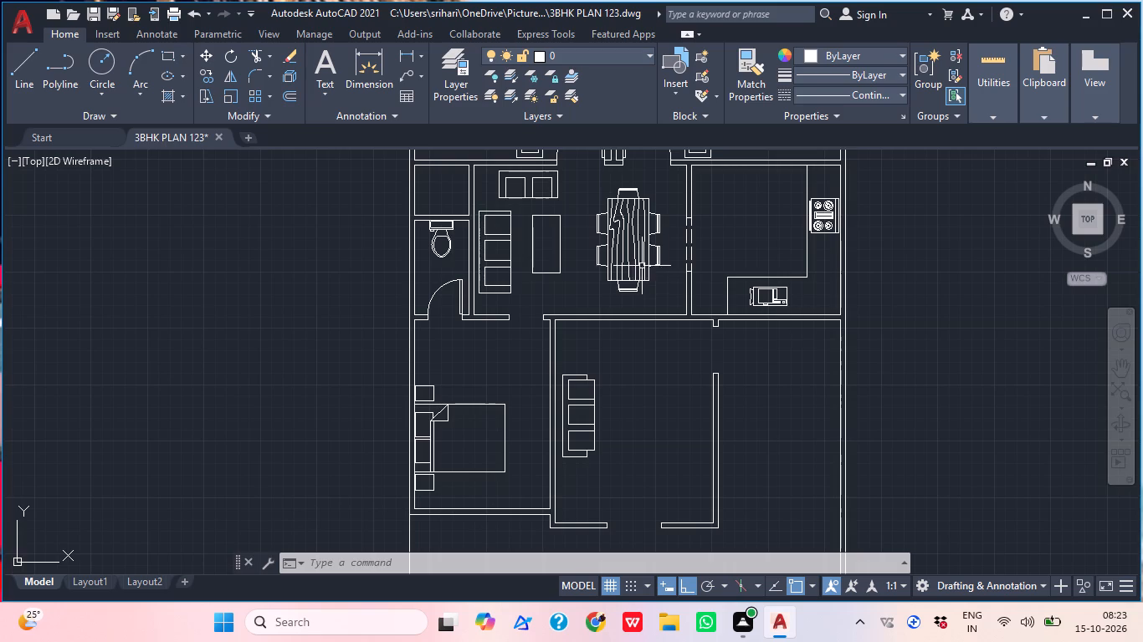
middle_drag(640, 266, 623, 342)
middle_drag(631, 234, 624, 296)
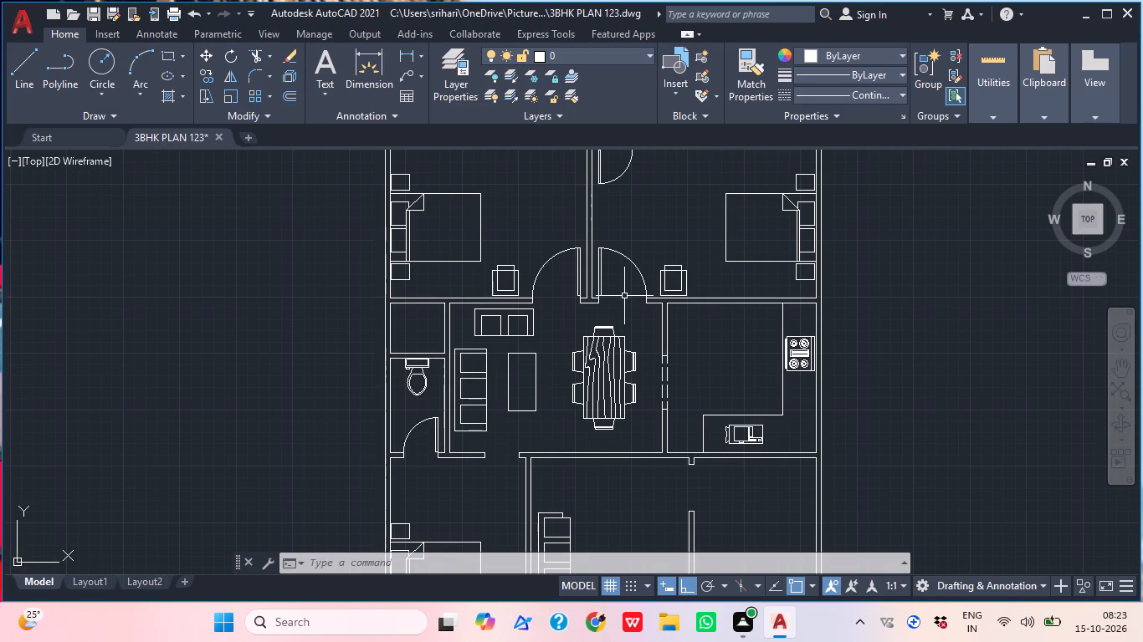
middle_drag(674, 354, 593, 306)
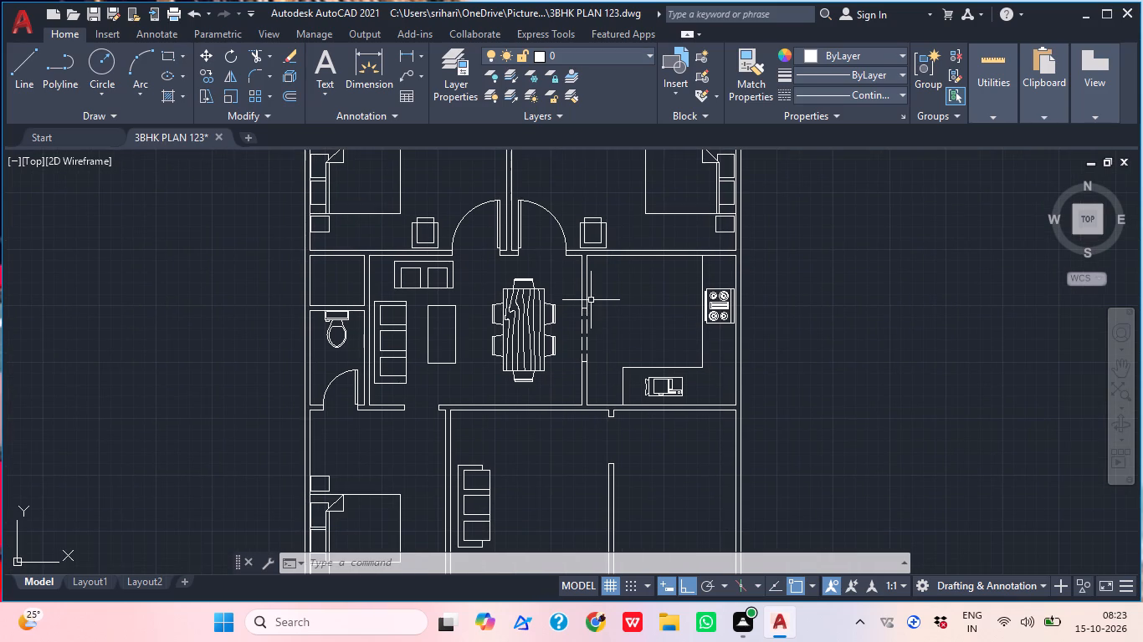
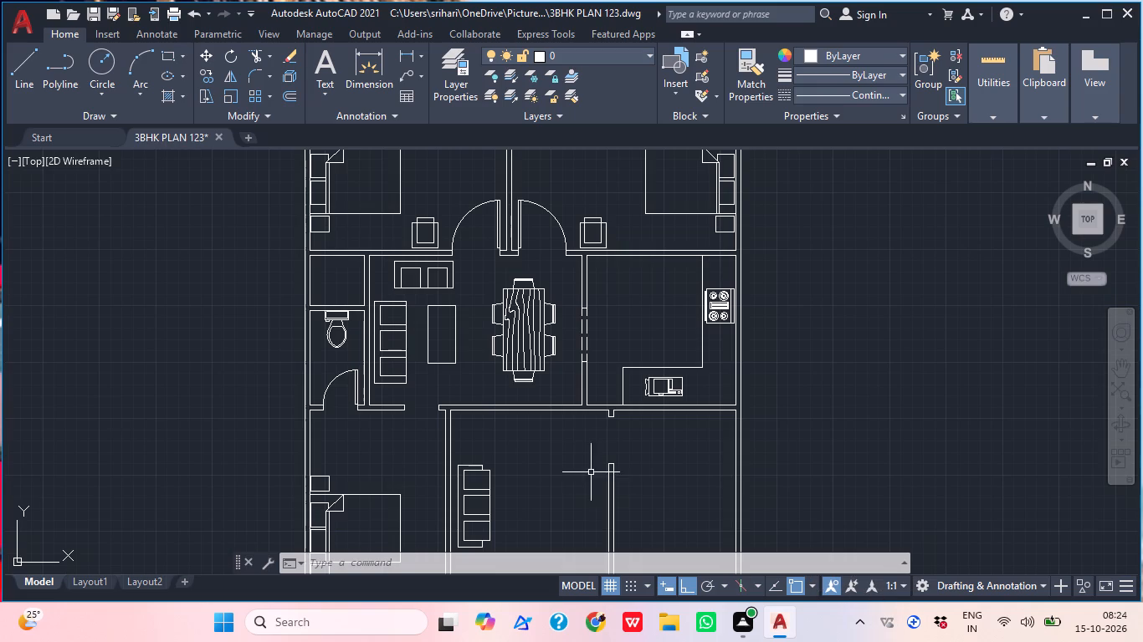
Copy the left-hand 2'-6" door of the back-to-back pair above the plan 5'-0" horizontally, so its arc meets the other door's arc.
middle_drag(602, 455, 590, 374)
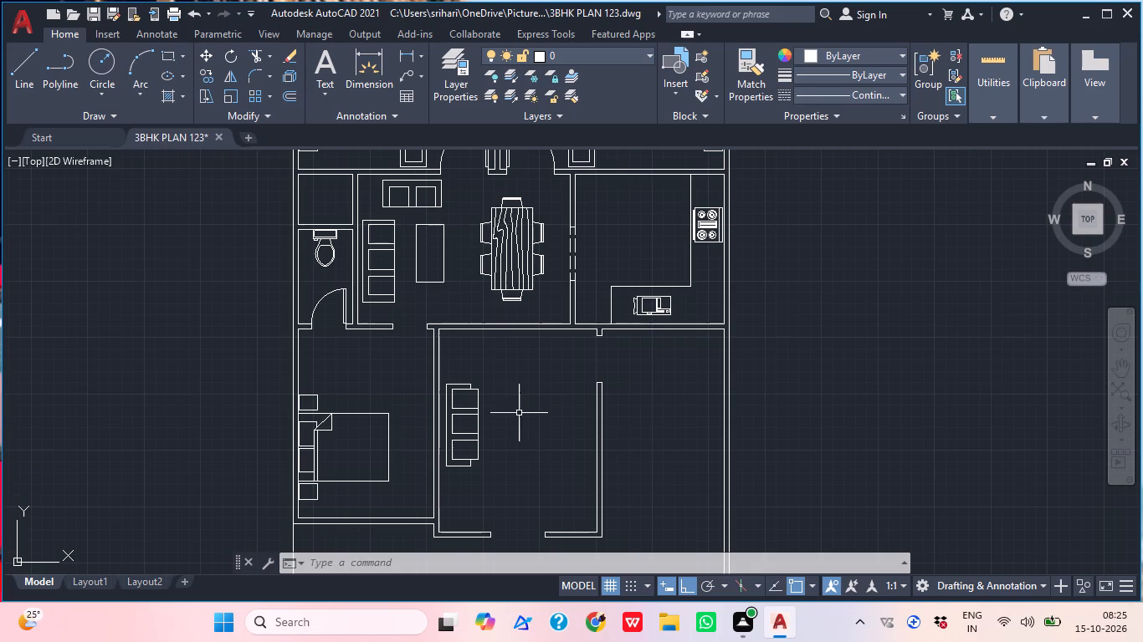
middle_drag(541, 400, 558, 491)
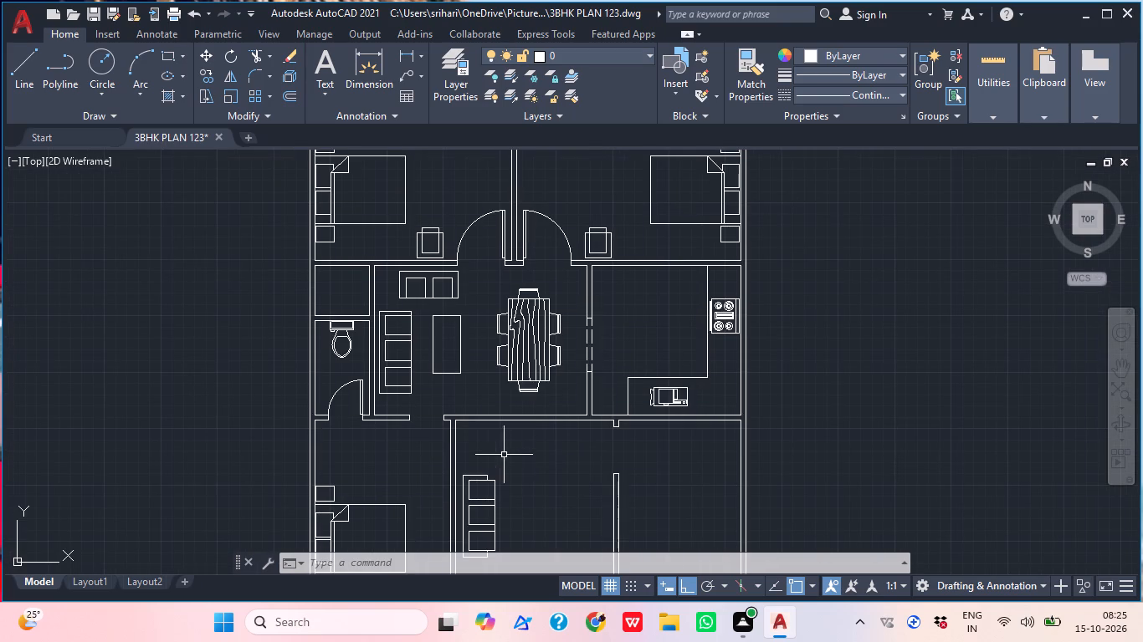
middle_drag(525, 474, 556, 372)
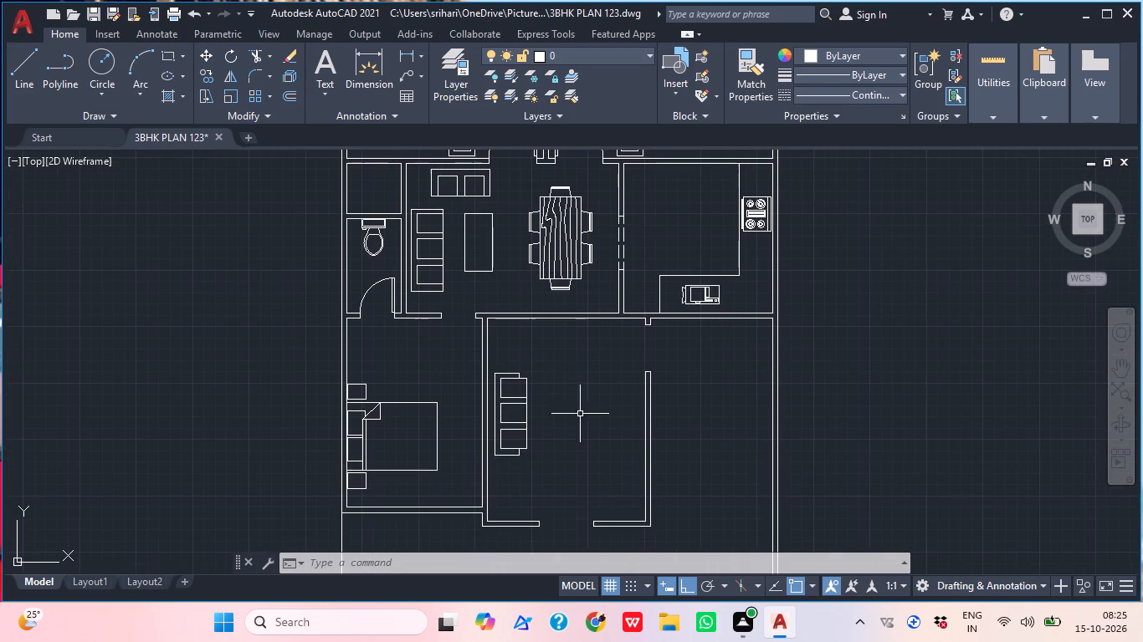
middle_drag(605, 441, 582, 380)
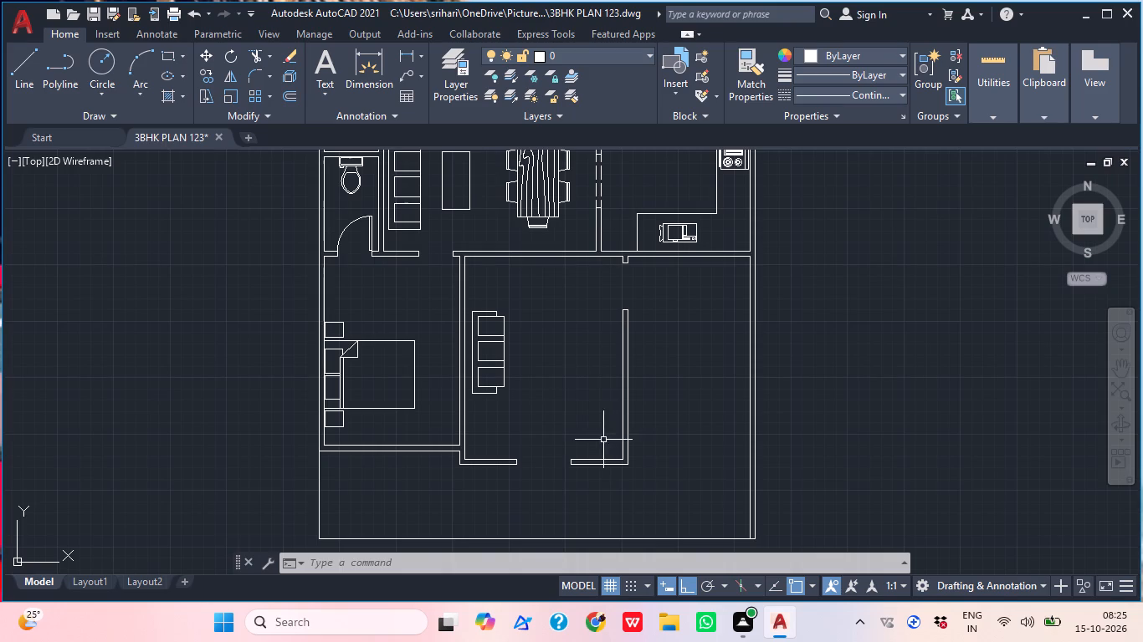
middle_drag(595, 431, 607, 404)
middle_drag(587, 367, 568, 421)
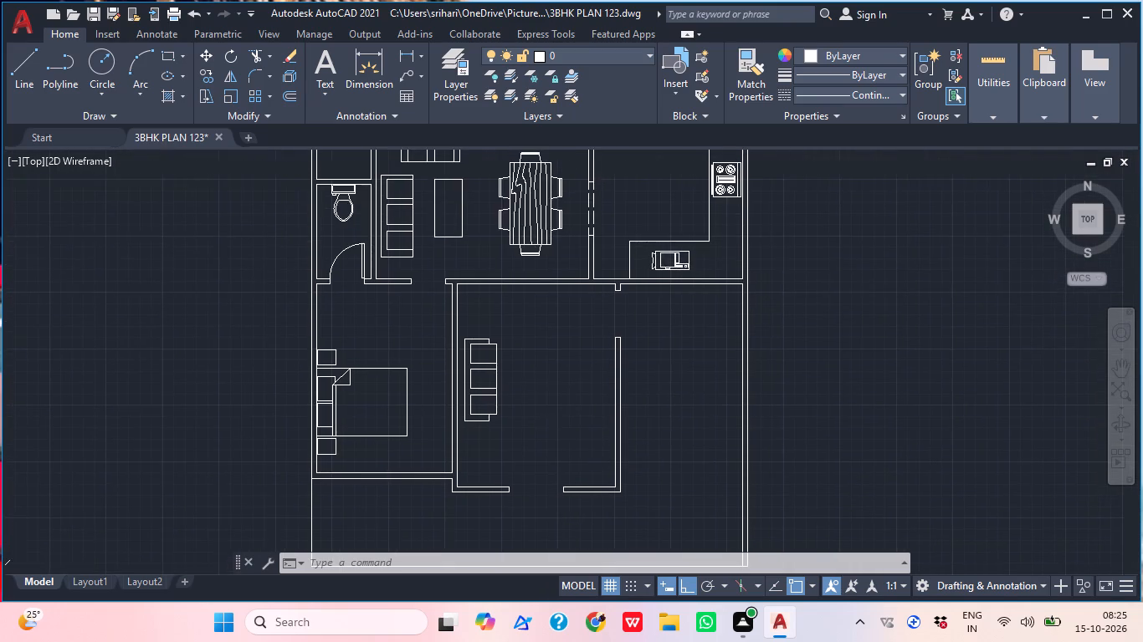
scroll(558, 390, down, 2)
middle_drag(572, 385, 571, 395)
middle_drag(669, 232, 632, 344)
scroll(611, 260, up, 3)
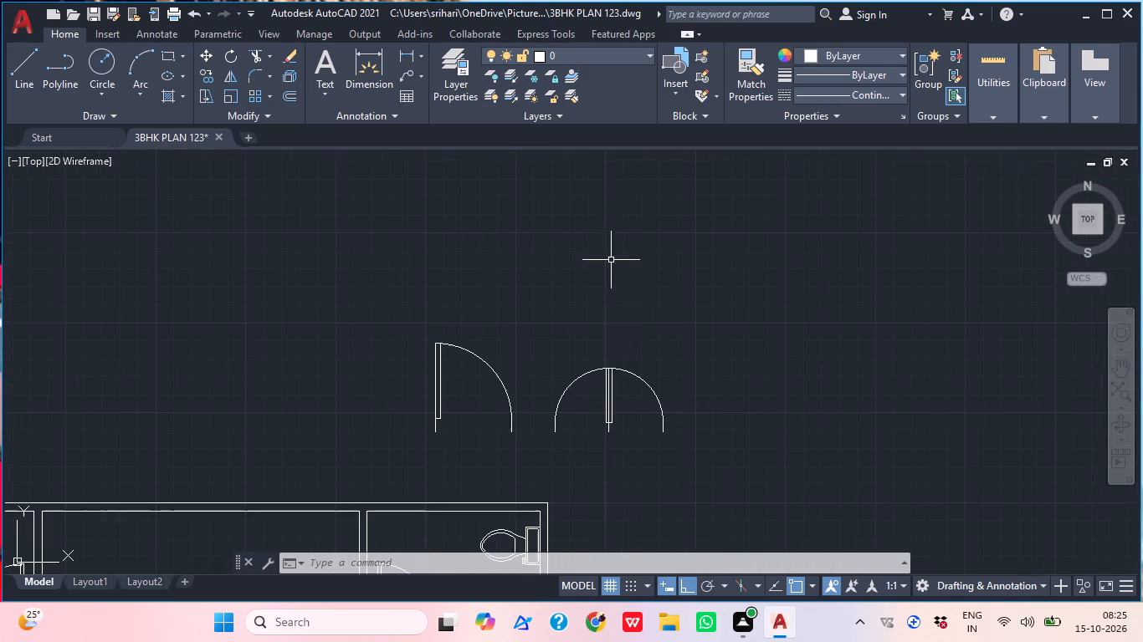
click(571, 387)
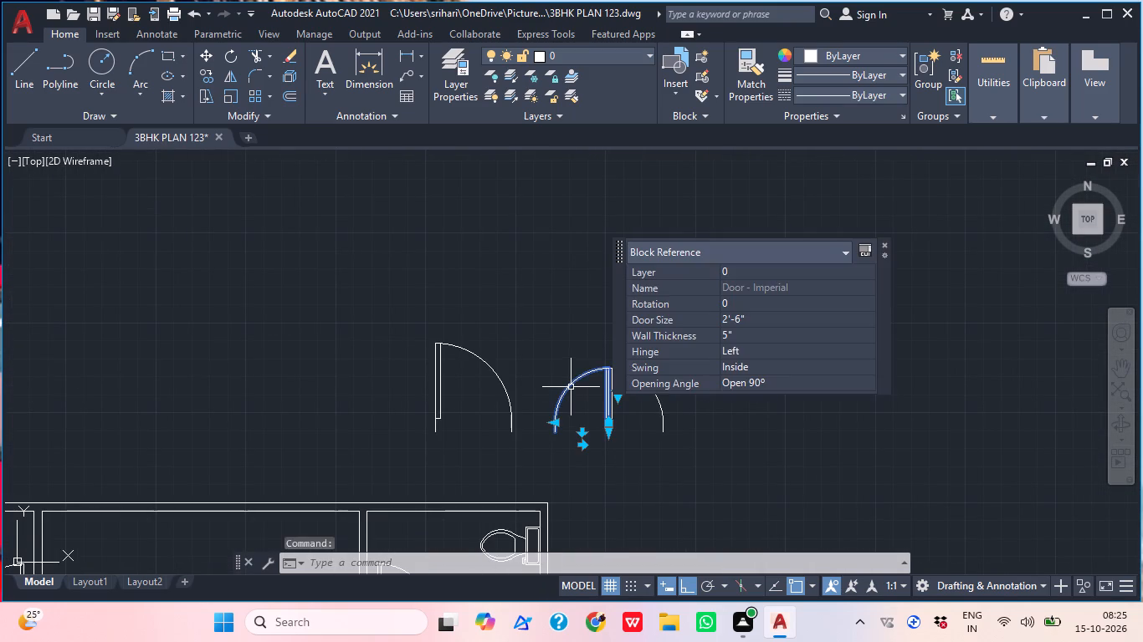
text(COP)
key(space)
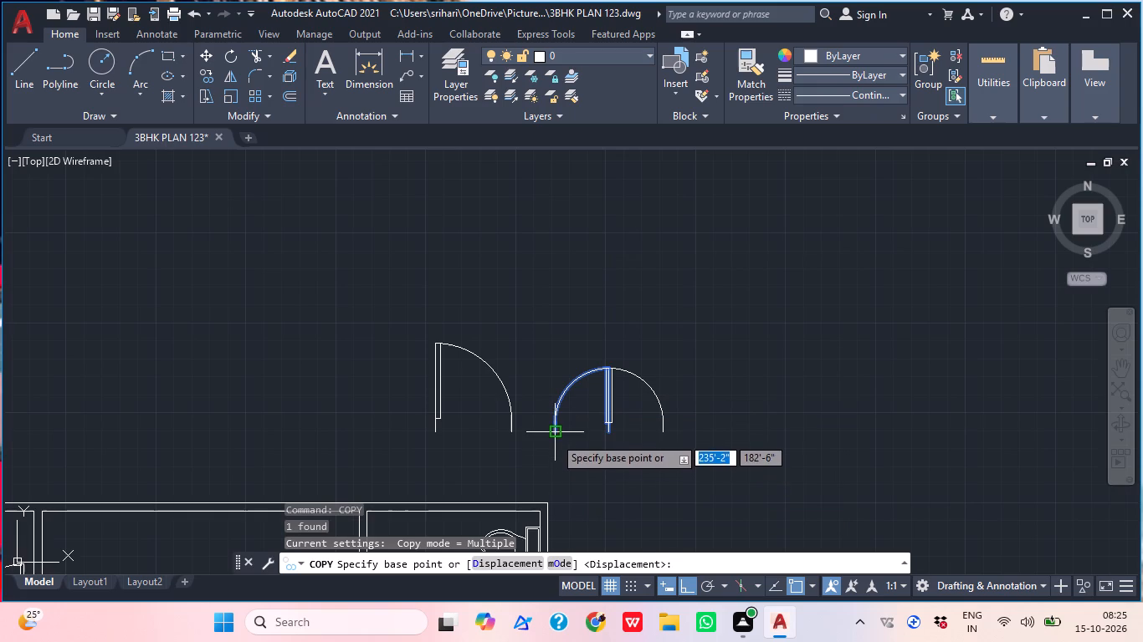
click(554, 434)
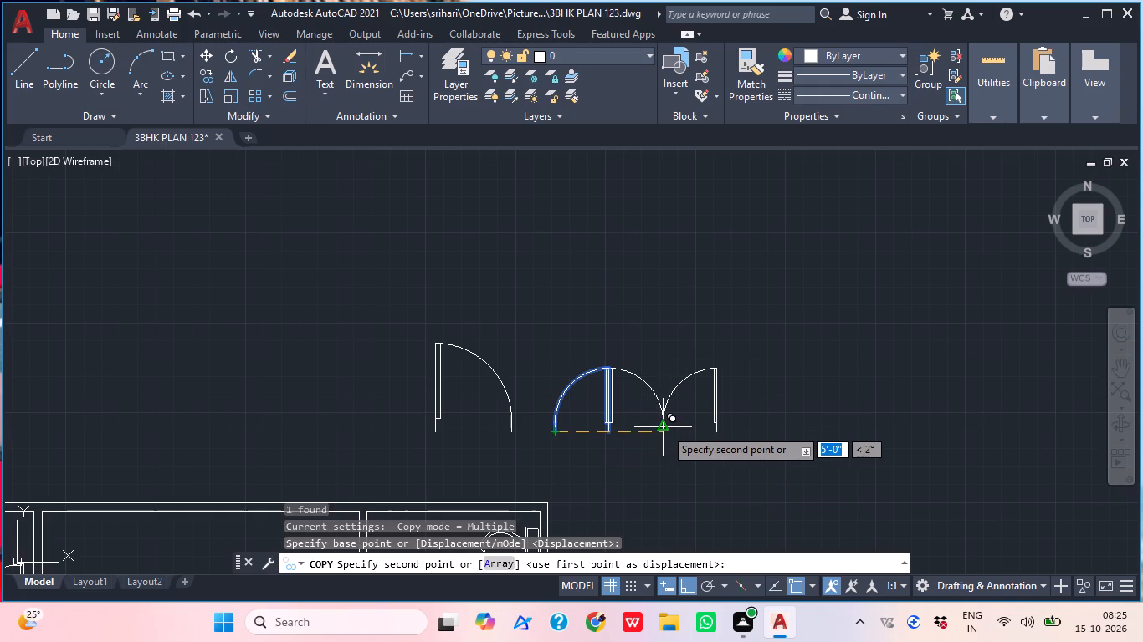
scroll(664, 428, up, 2)
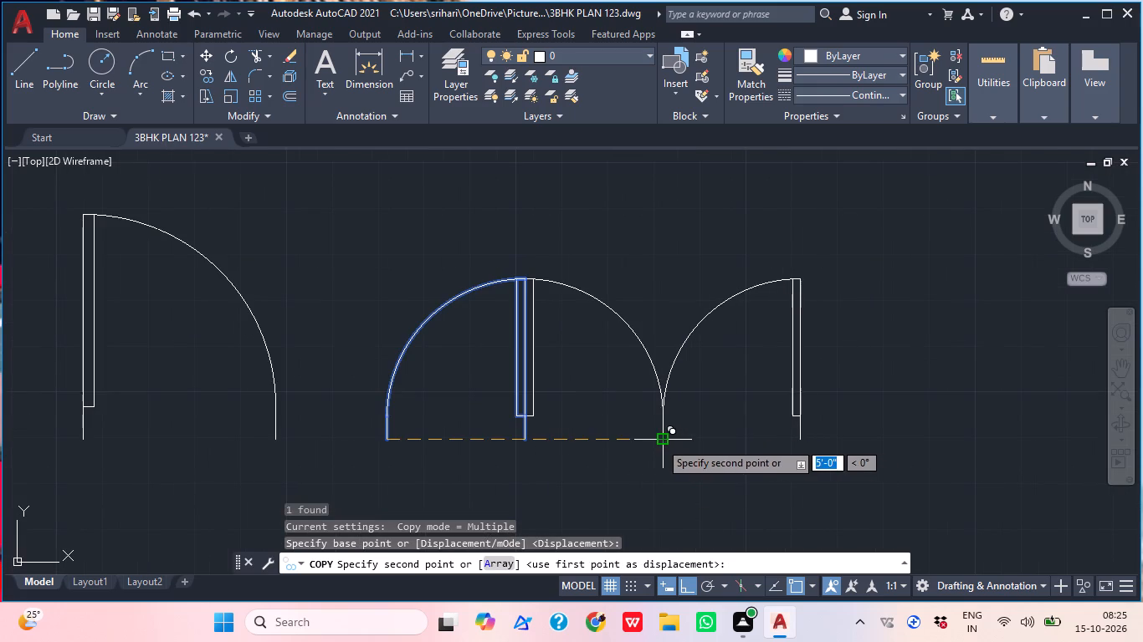
click(659, 441)
key(Escape)
Delete the original left-hand door that was copied.
click(466, 353)
click(403, 315)
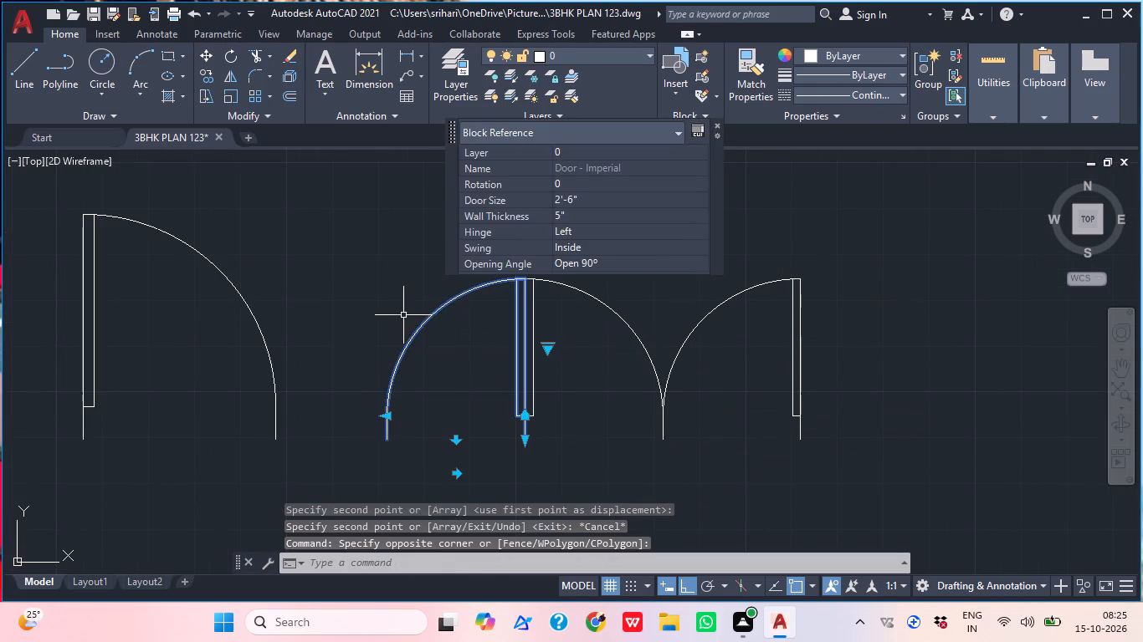
key(Delete)
Scale the two facing doors together by reference about the lower hinge end, from their full width to 4'.
drag(764, 371, 751, 383)
click(577, 370)
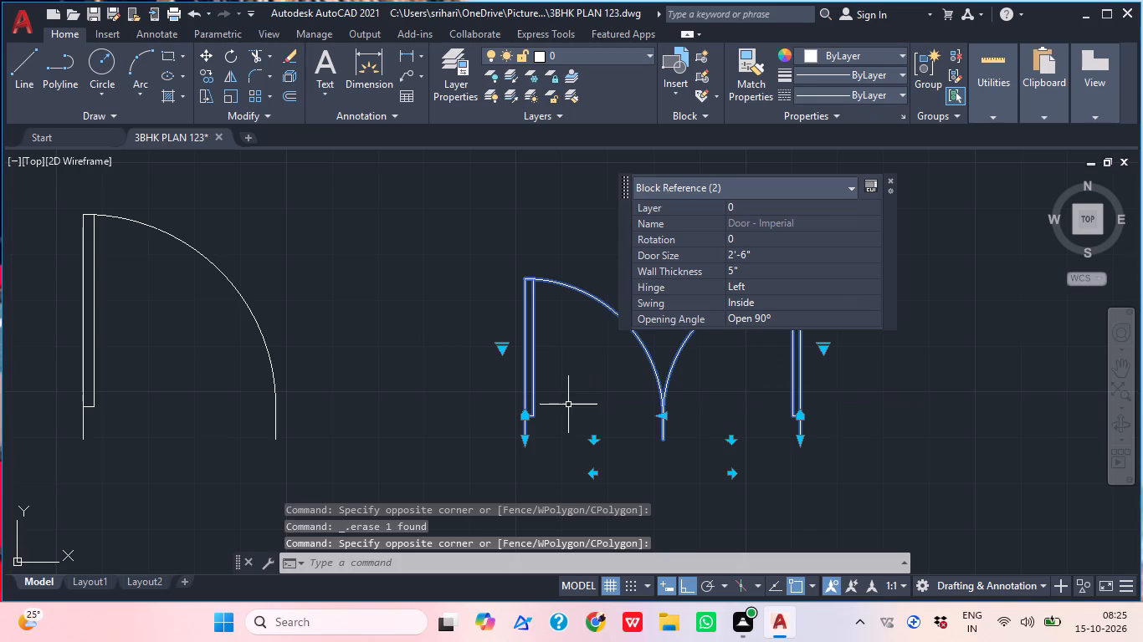
text(SC)
key(space)
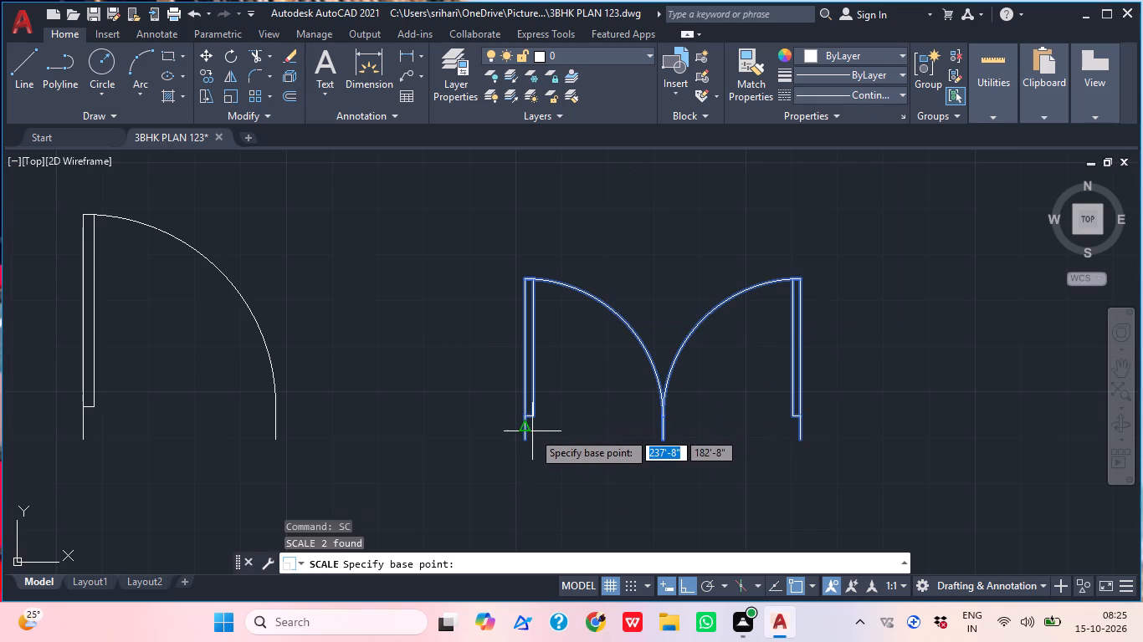
click(530, 436)
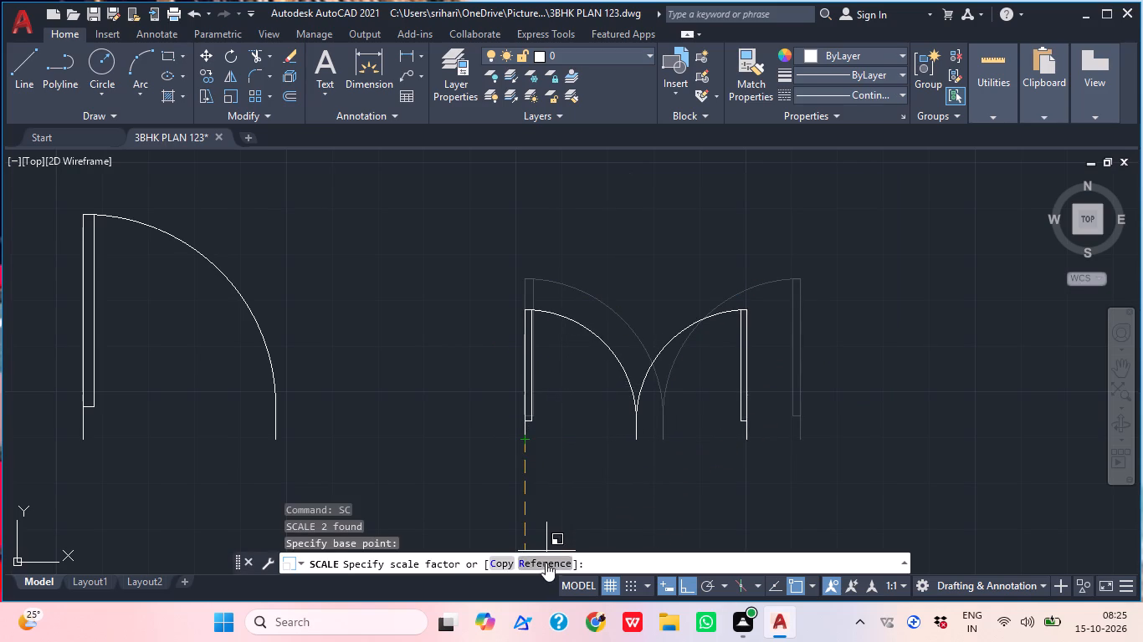
click(546, 563)
click(530, 441)
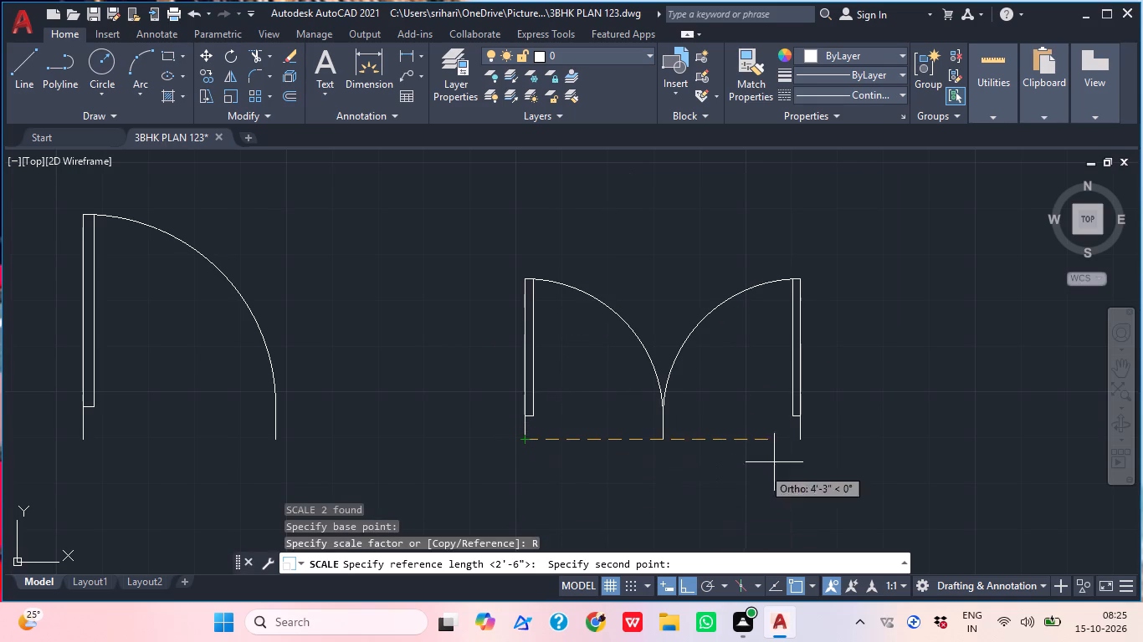
click(802, 444)
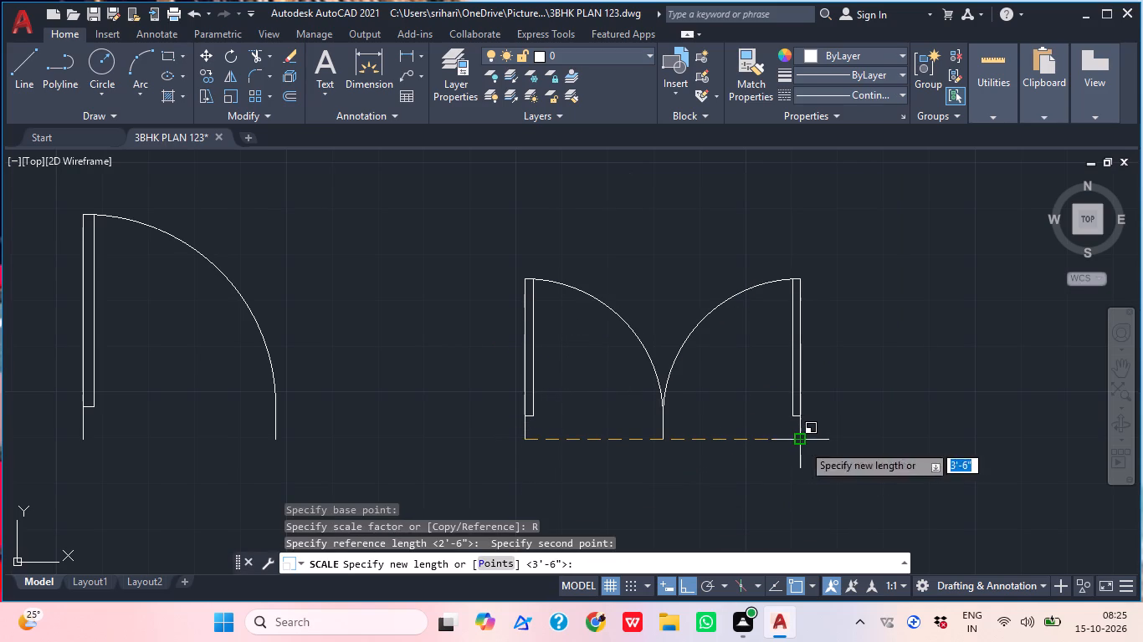
text(4')
key(Return)
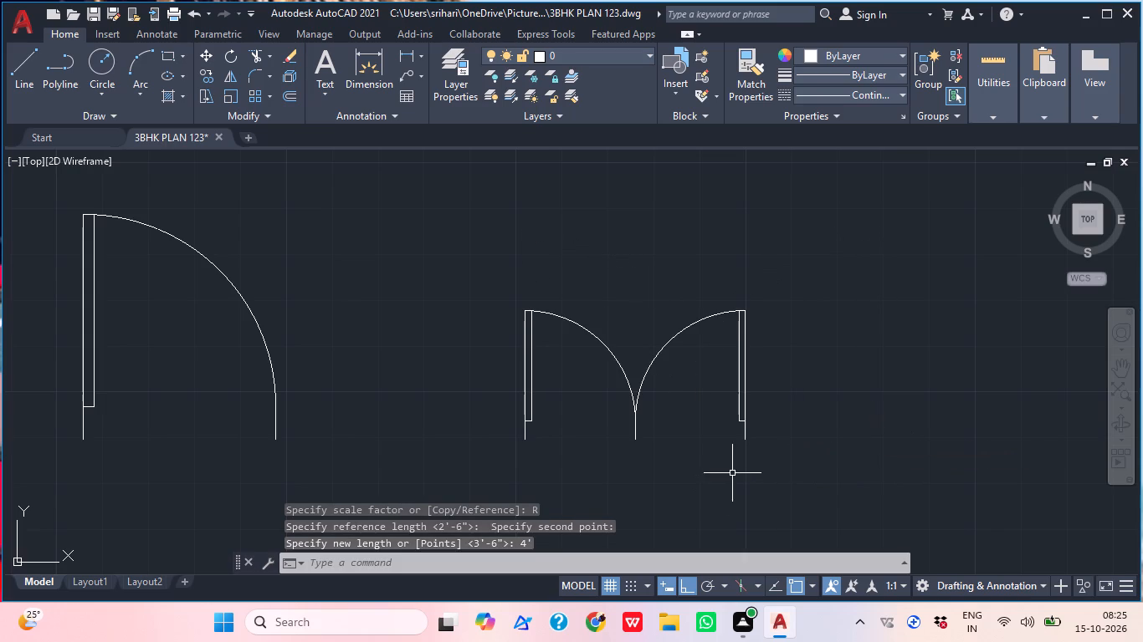
Move the scaled double door from its lower hinge end into the entrance opening in the lower wall of the front room with the three-seat sofa.
click(785, 443)
click(676, 405)
scroll(730, 390, down, 1)
click(655, 411)
click(551, 396)
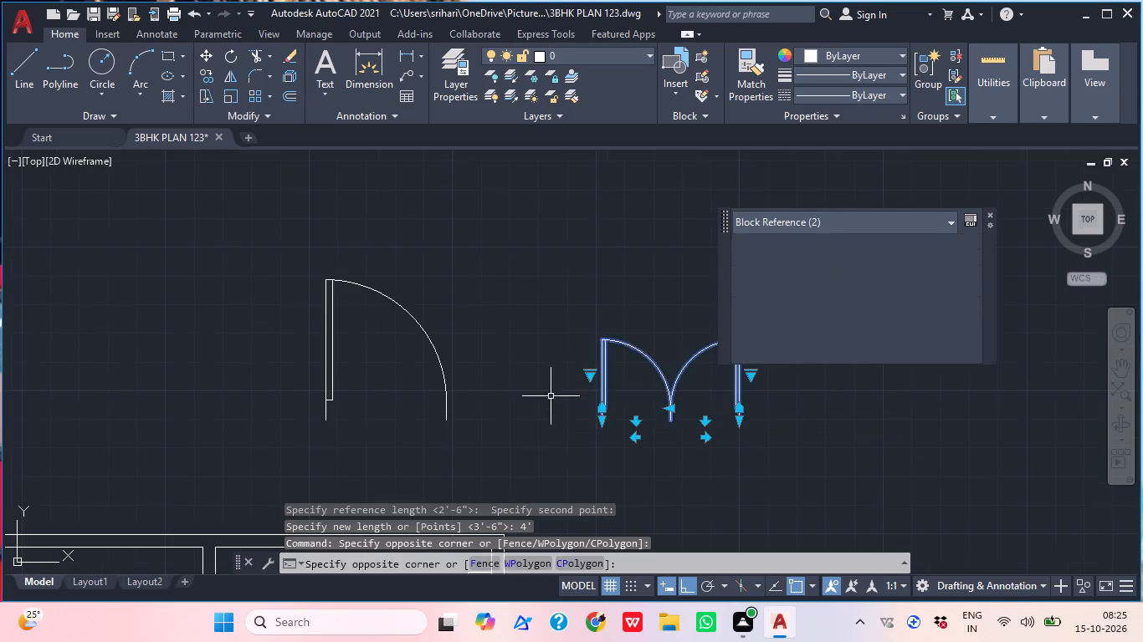
scroll(703, 442, down, 1)
middle_drag(703, 442, 703, 420)
text(M)
key(space)
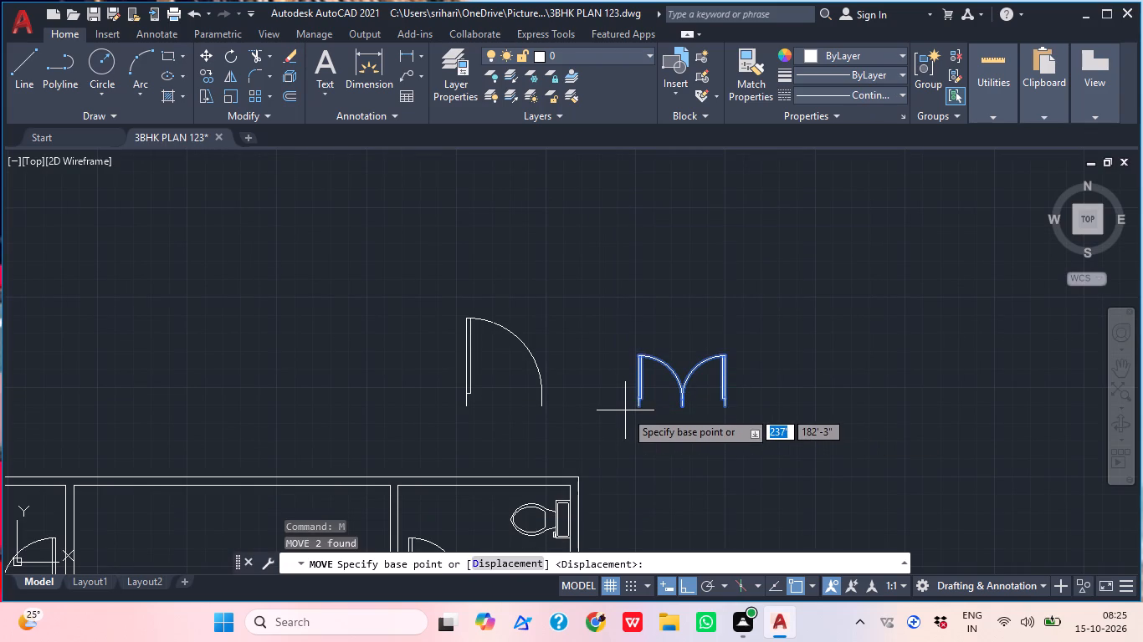
click(640, 410)
scroll(751, 399, down, 1)
middle_drag(751, 399, 766, 387)
middle_drag(674, 460, 782, 295)
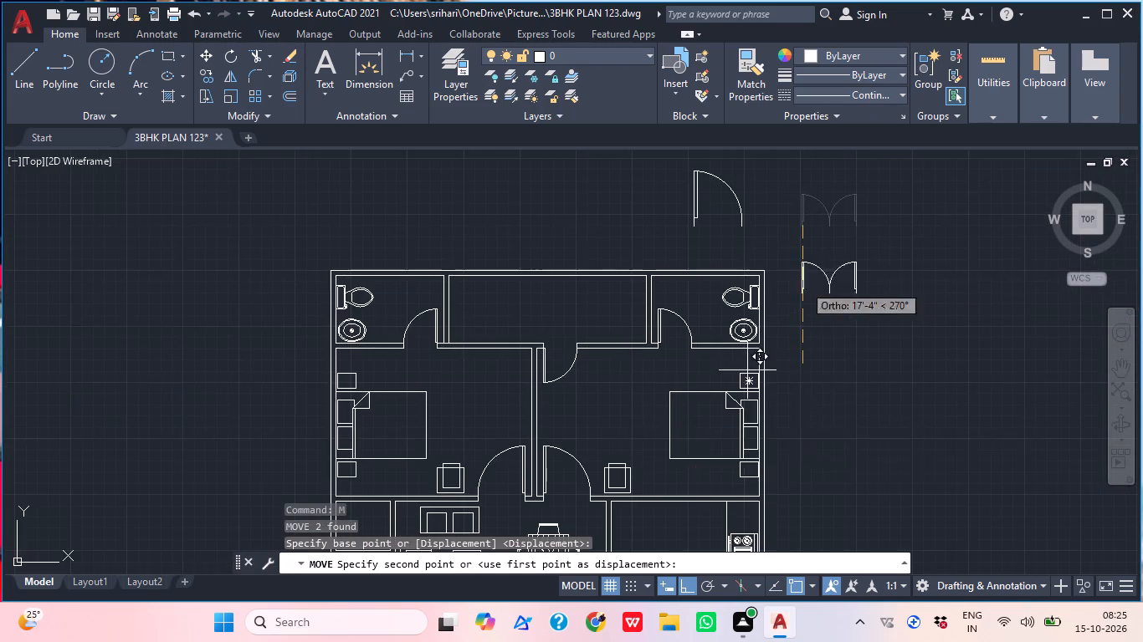
middle_drag(670, 406, 792, 231)
middle_drag(741, 380, 773, 222)
scroll(756, 249, up, 1)
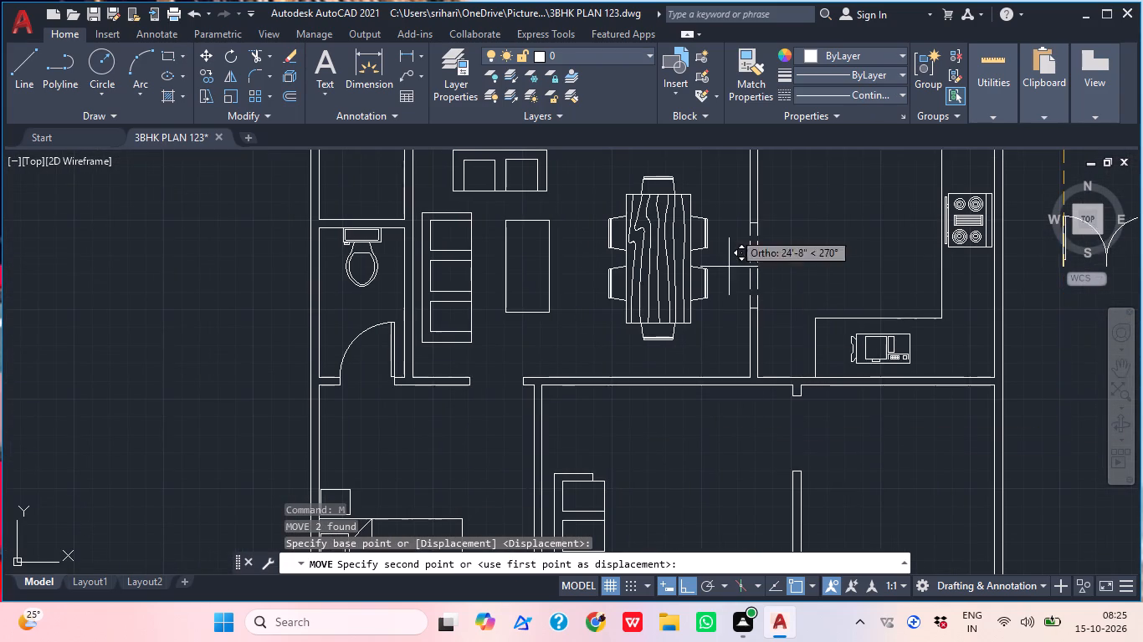
middle_drag(693, 487, 693, 238)
middle_drag(647, 399, 689, 306)
middle_drag(666, 278, 656, 482)
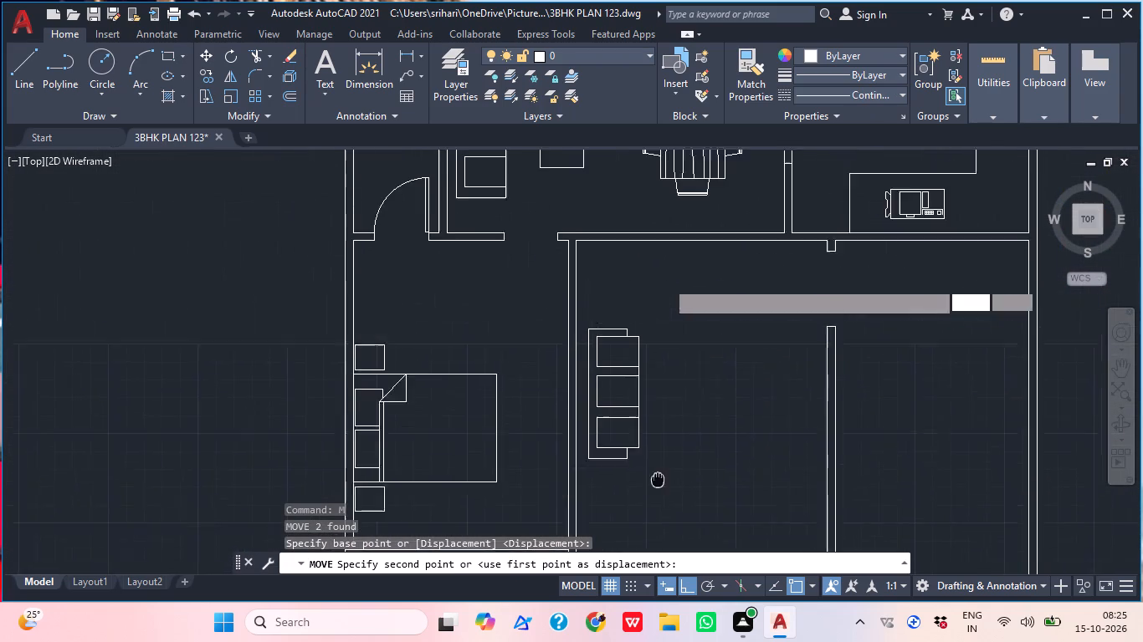
middle_drag(656, 482, 650, 491)
middle_drag(654, 410, 643, 300)
scroll(631, 470, up, 1)
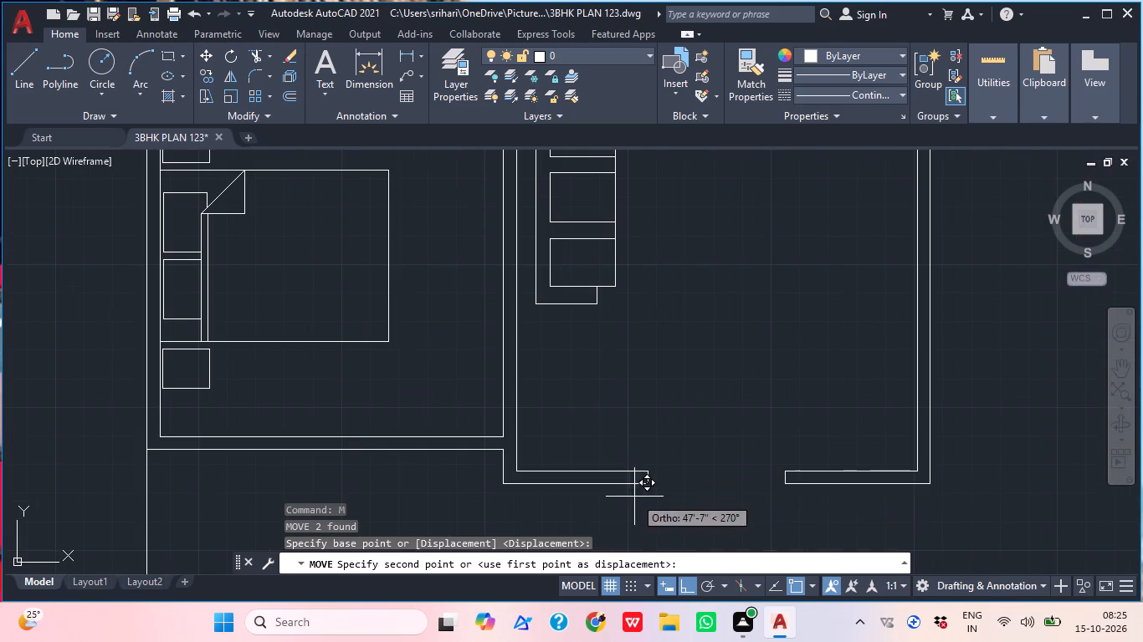
click(651, 481)
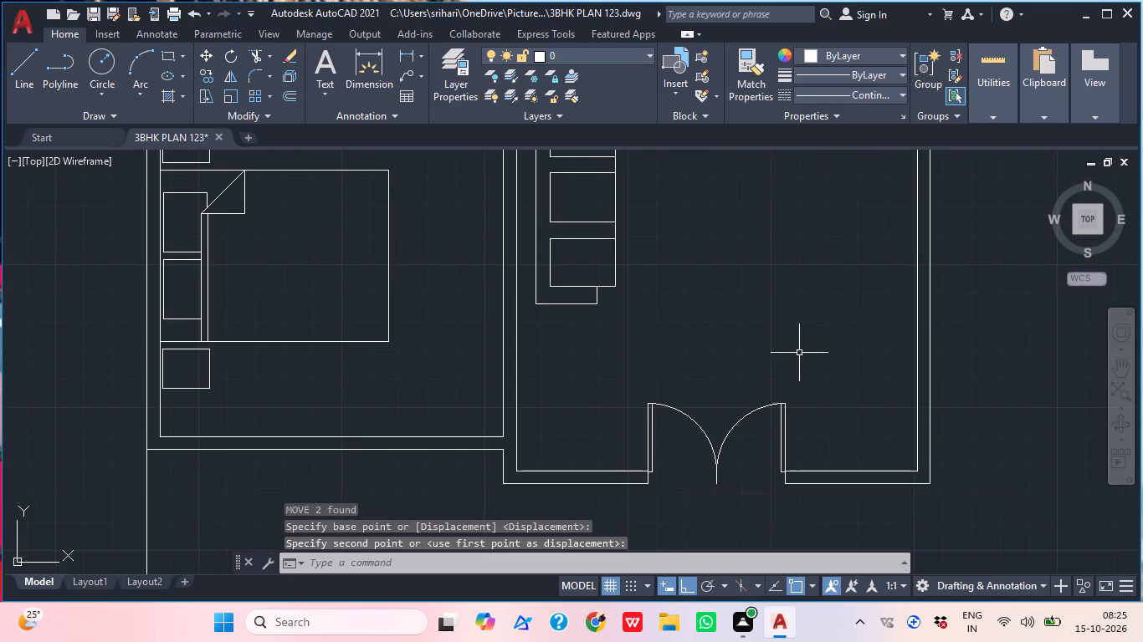
Examine the entrance double door, the open area in front of it and the overall plan layout.
scroll(802, 349, down, 2)
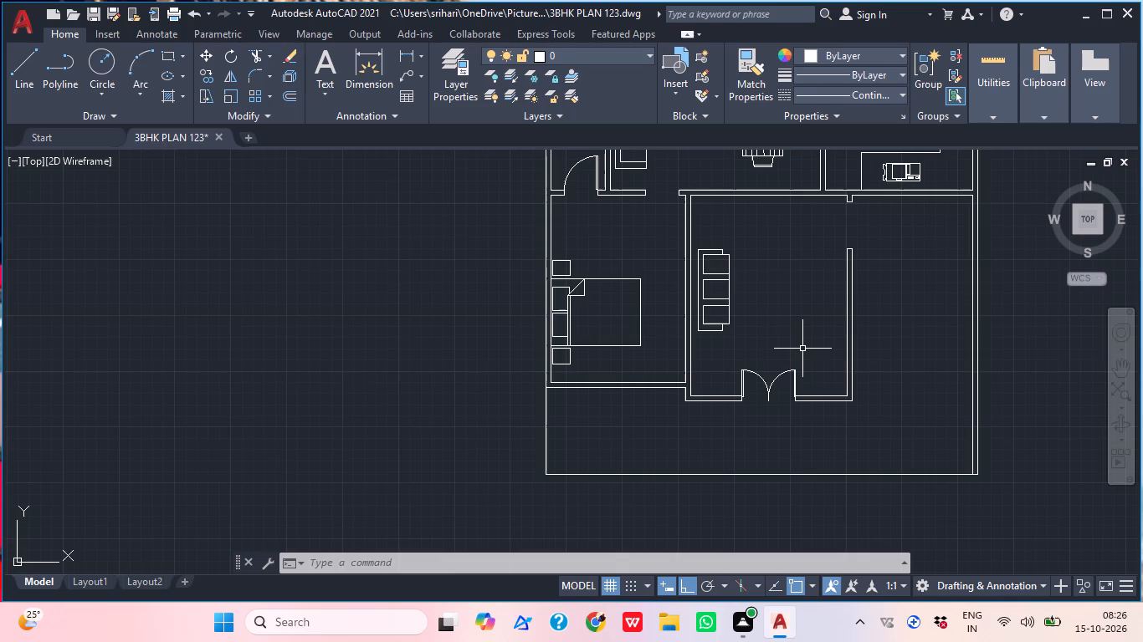
middle_drag(958, 378, 860, 374)
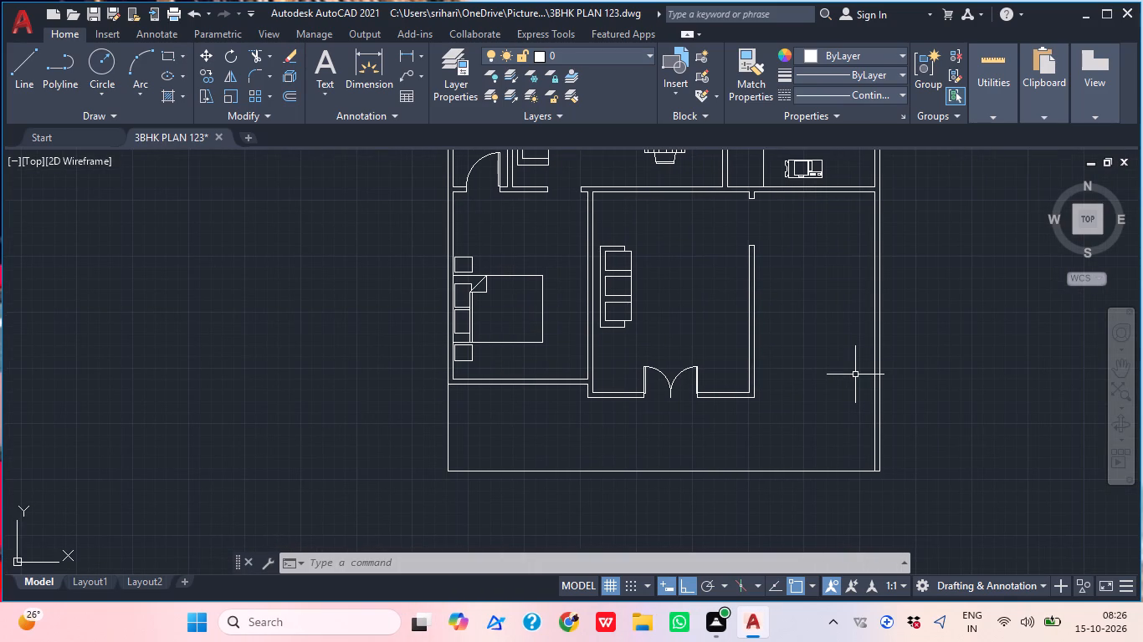
middle_drag(793, 308, 794, 325)
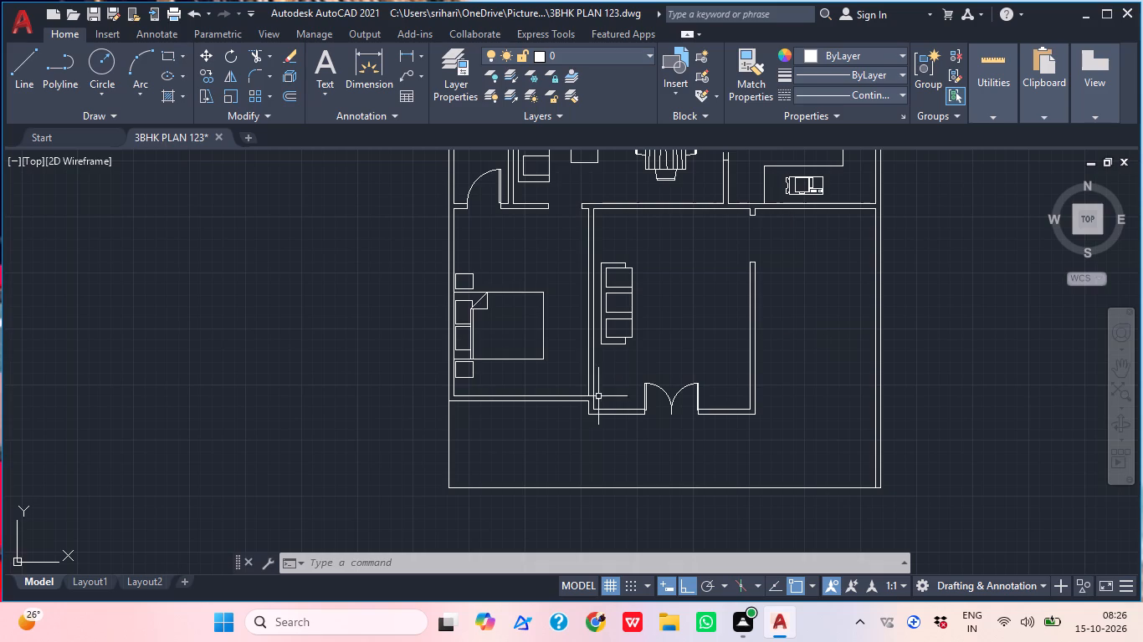
middle_drag(666, 441, 662, 406)
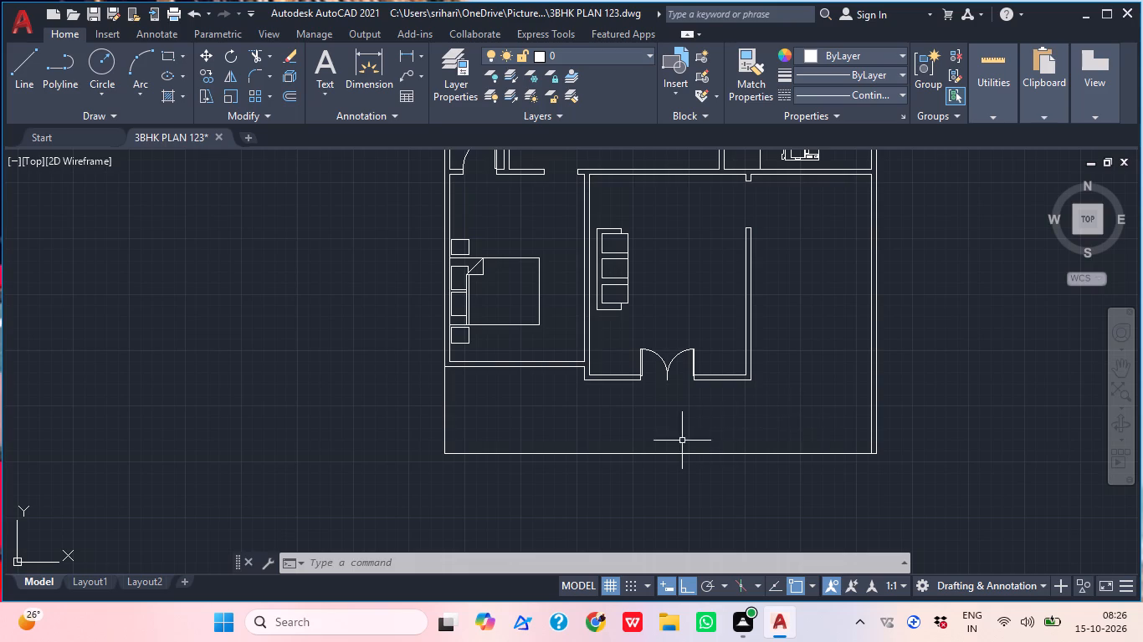
middle_drag(669, 443, 629, 367)
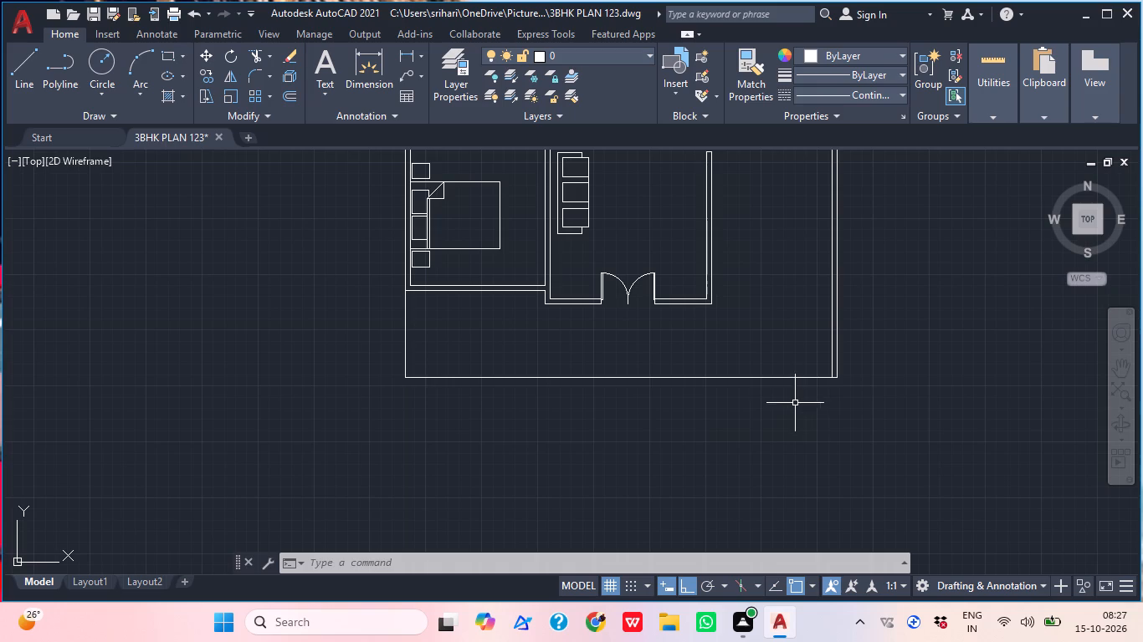
middle_drag(722, 440, 679, 479)
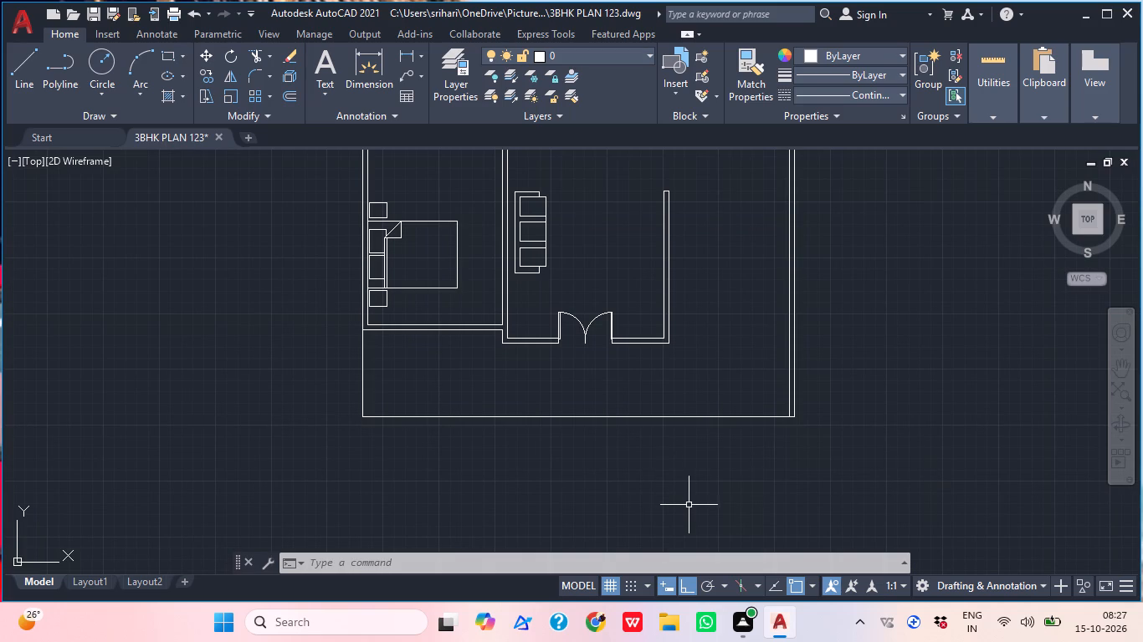
scroll(785, 471, down, 1)
middle_drag(784, 471, 761, 472)
middle_drag(583, 475, 598, 507)
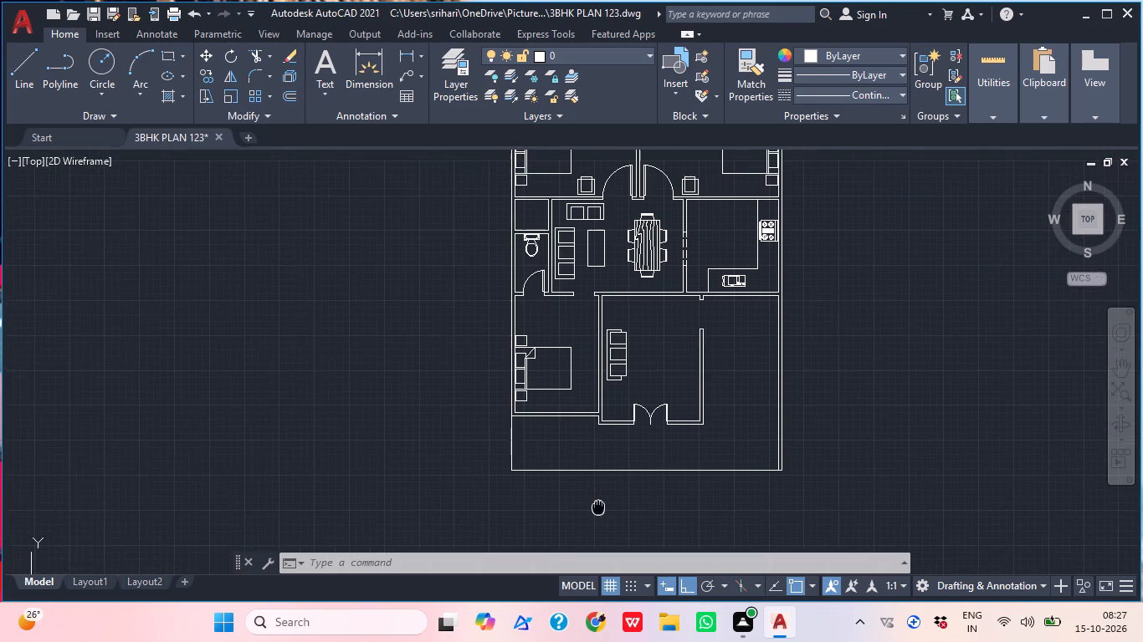
middle_drag(598, 507, 603, 502)
middle_drag(662, 456, 587, 475)
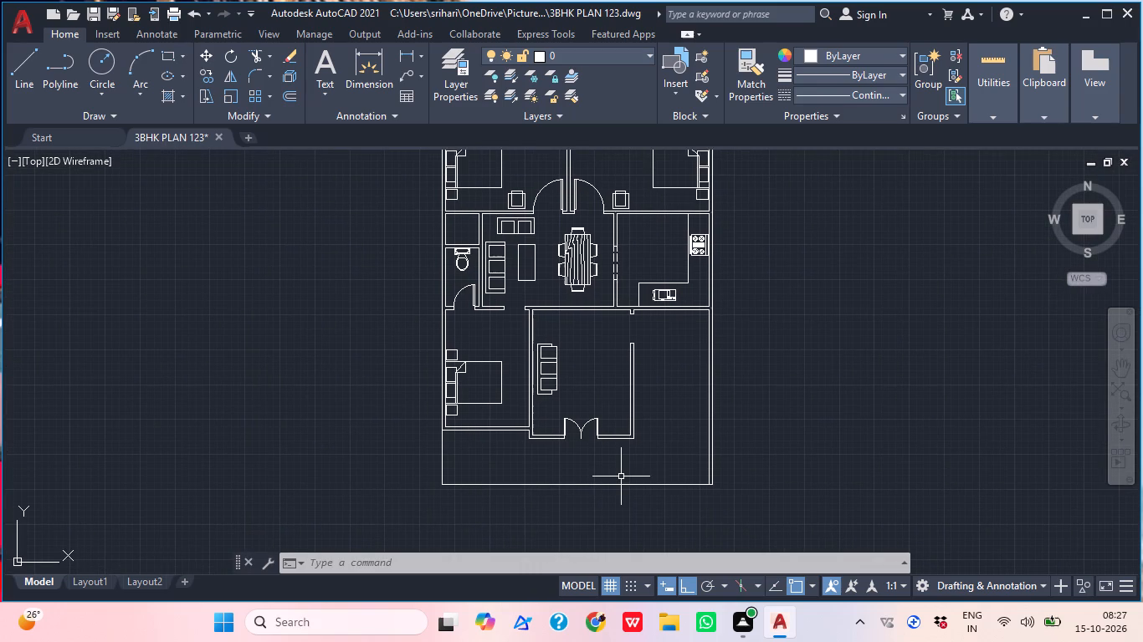
middle_drag(741, 419, 727, 430)
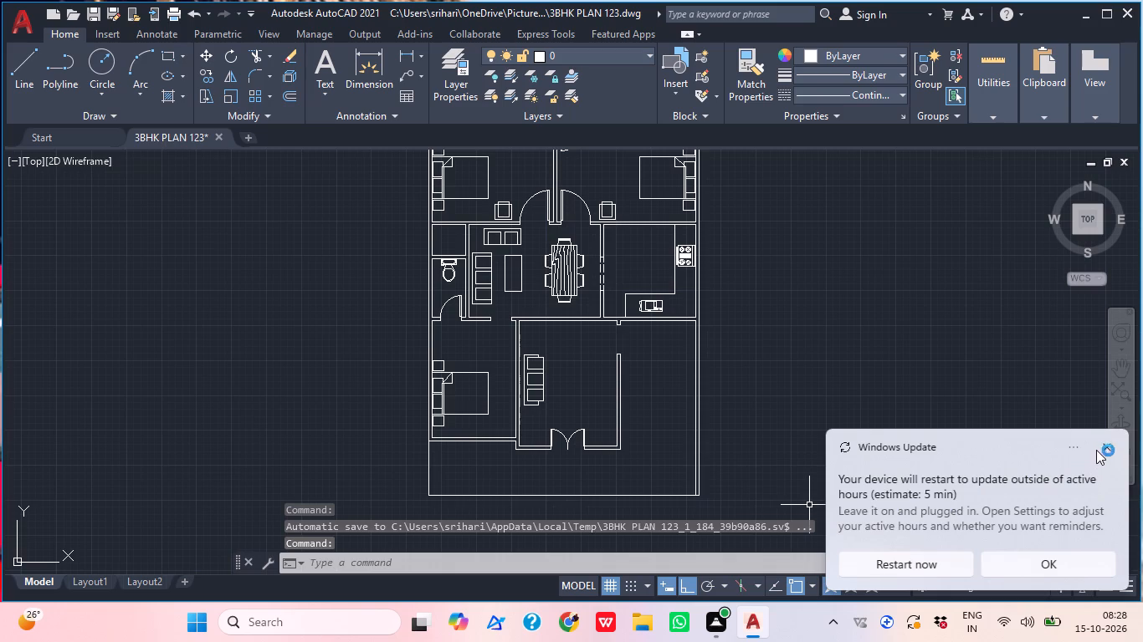
Dismiss the Windows Update restart notification.
click(1103, 447)
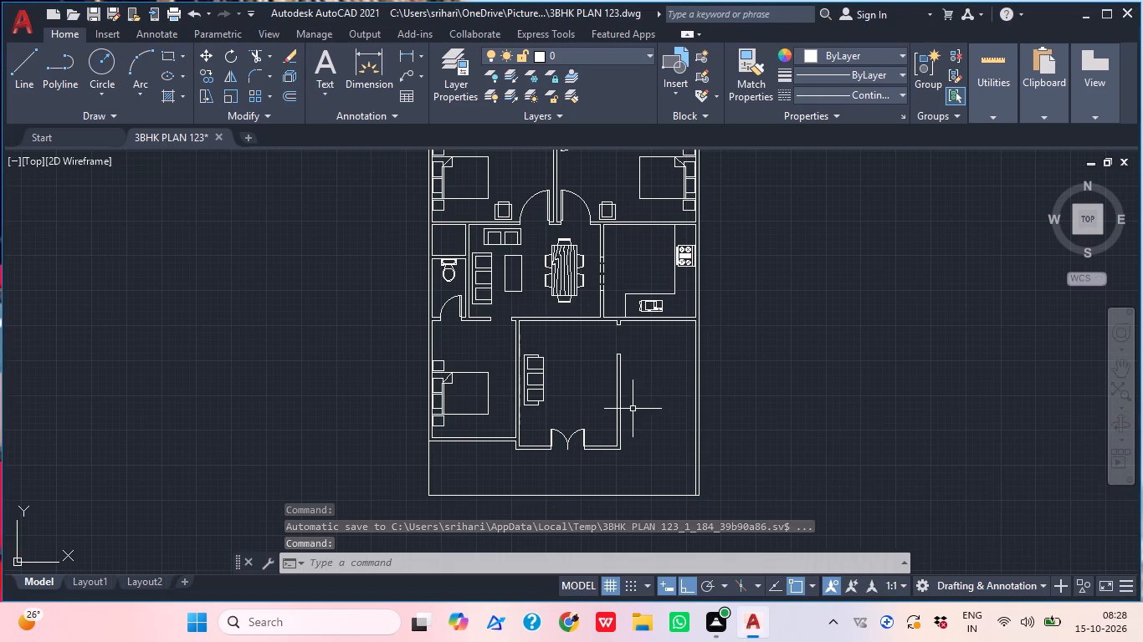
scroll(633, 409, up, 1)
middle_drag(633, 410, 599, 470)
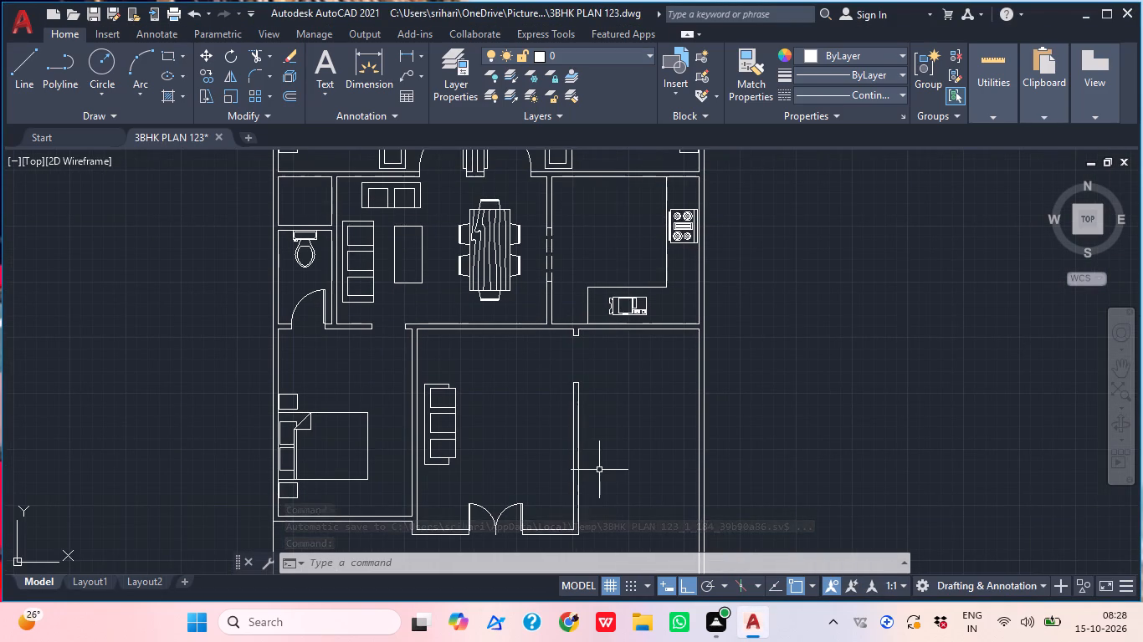
Offset the top wall line and the outer side wall line 3' into the open area beside the front room.
text(O)
key(space)
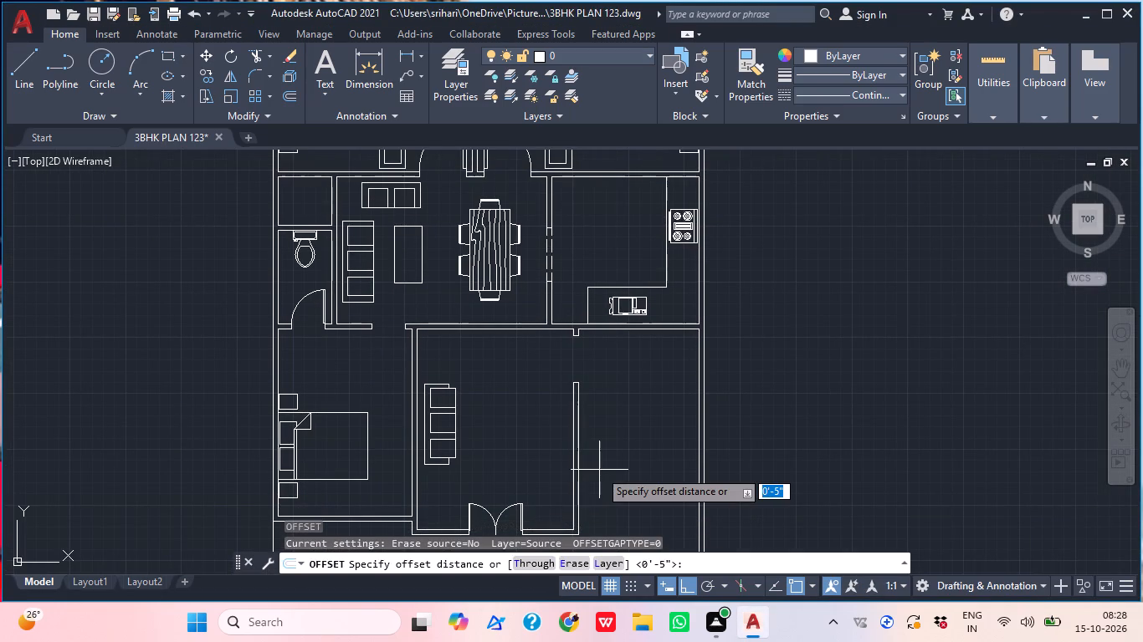
text(3')
key(Return)
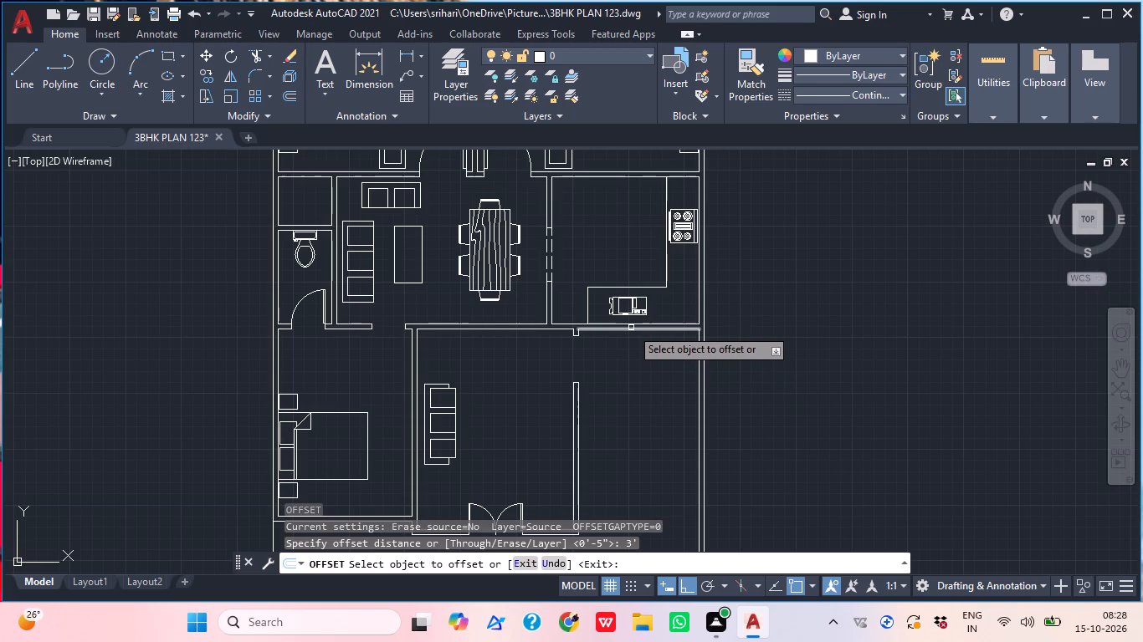
click(631, 330)
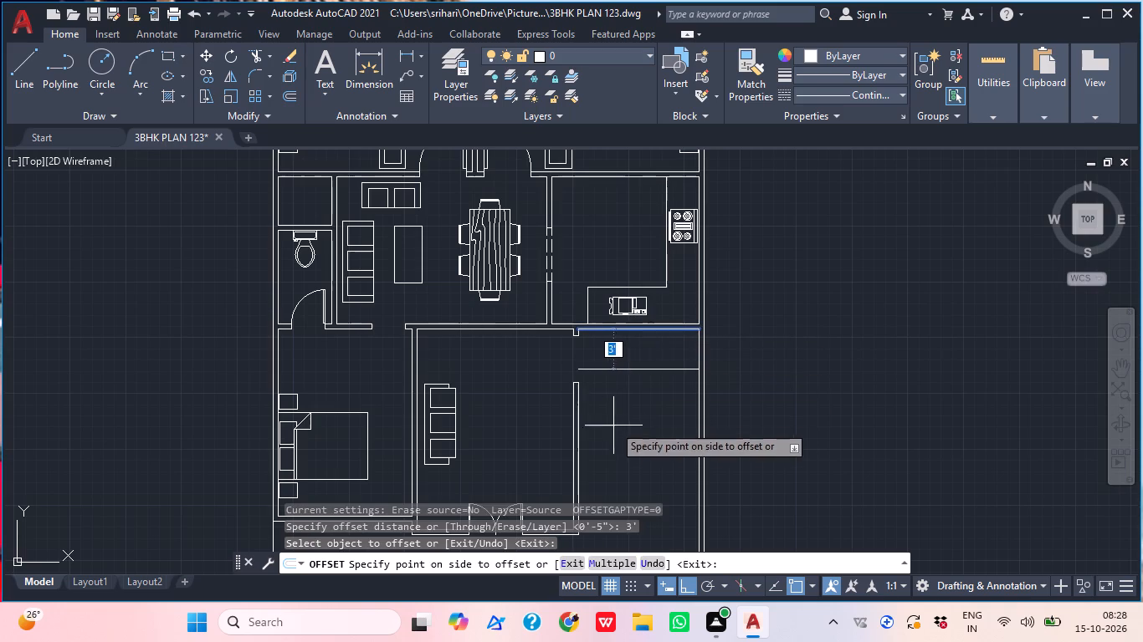
click(618, 429)
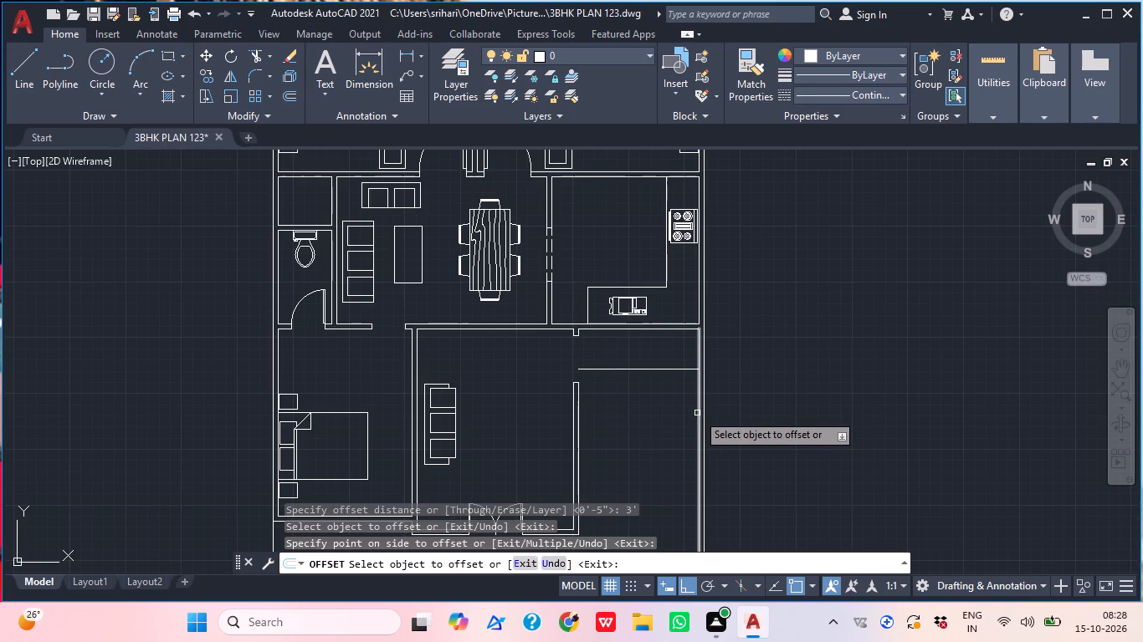
click(697, 413)
click(633, 424)
middle_drag(687, 407, 676, 462)
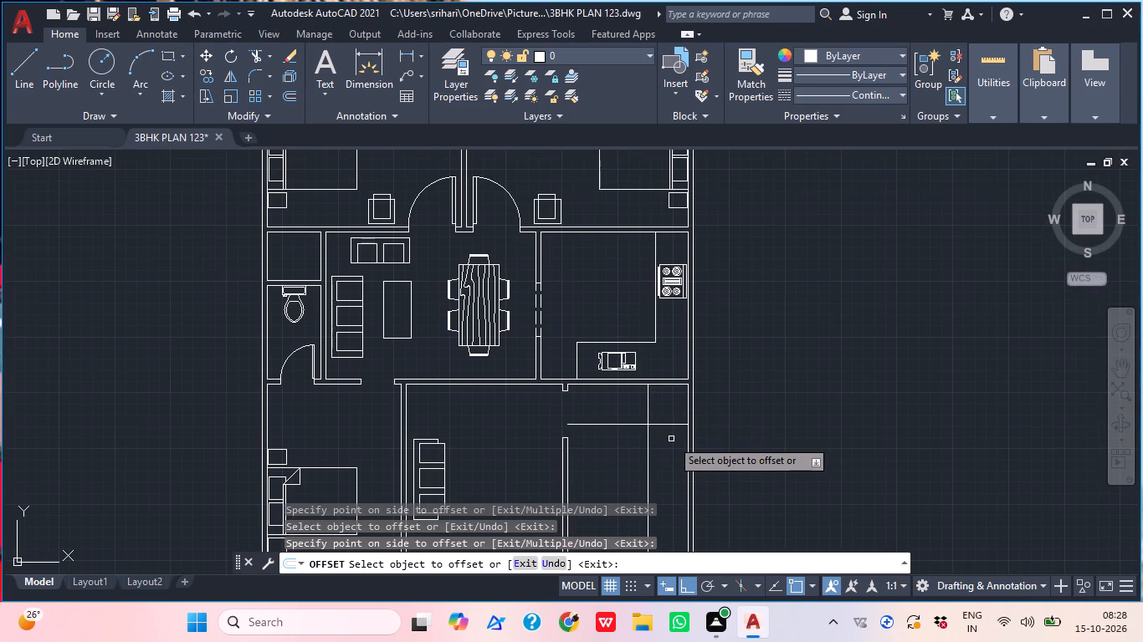
key(Escape)
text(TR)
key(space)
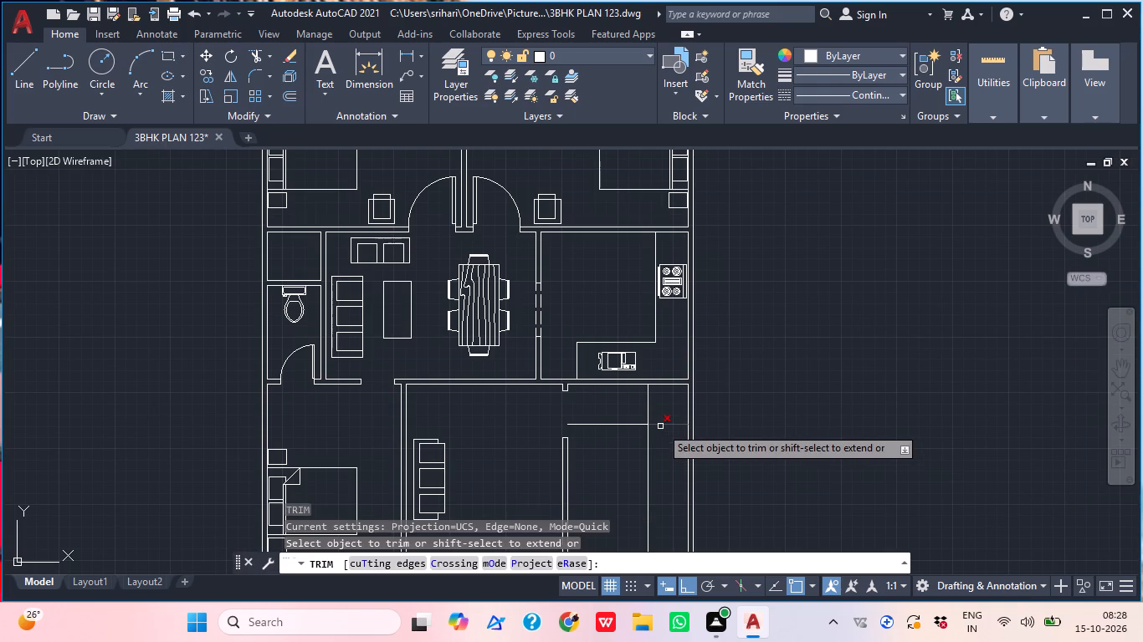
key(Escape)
Offset the horizontal stair line downward six times in succession at 1' spacing to form the treads of the long flight.
middle_drag(648, 463, 631, 465)
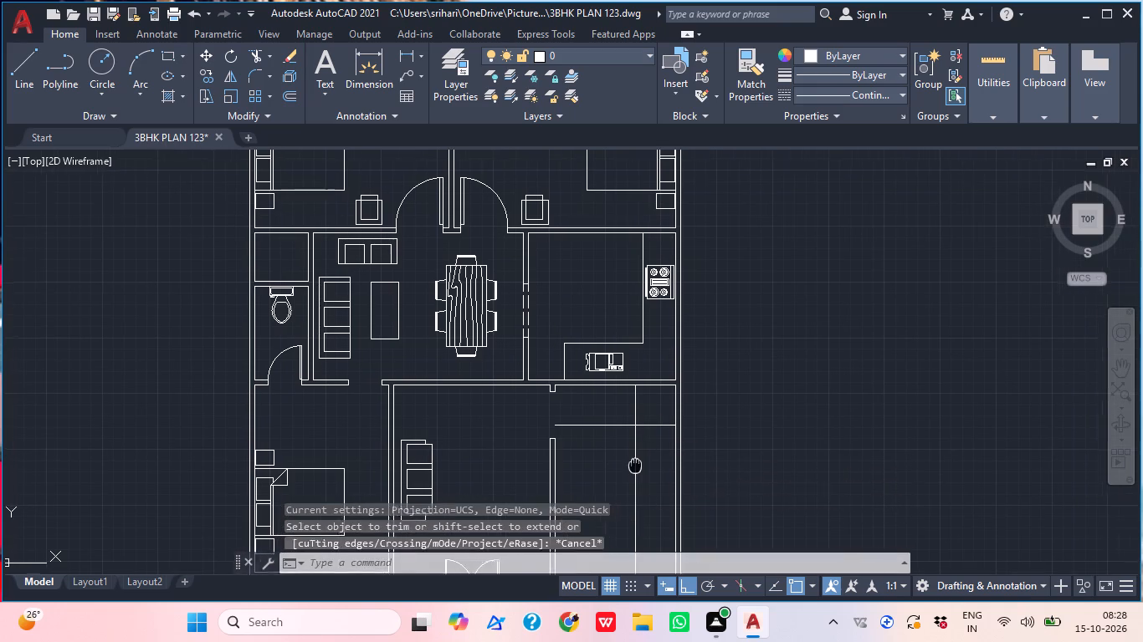
middle_drag(631, 465, 613, 461)
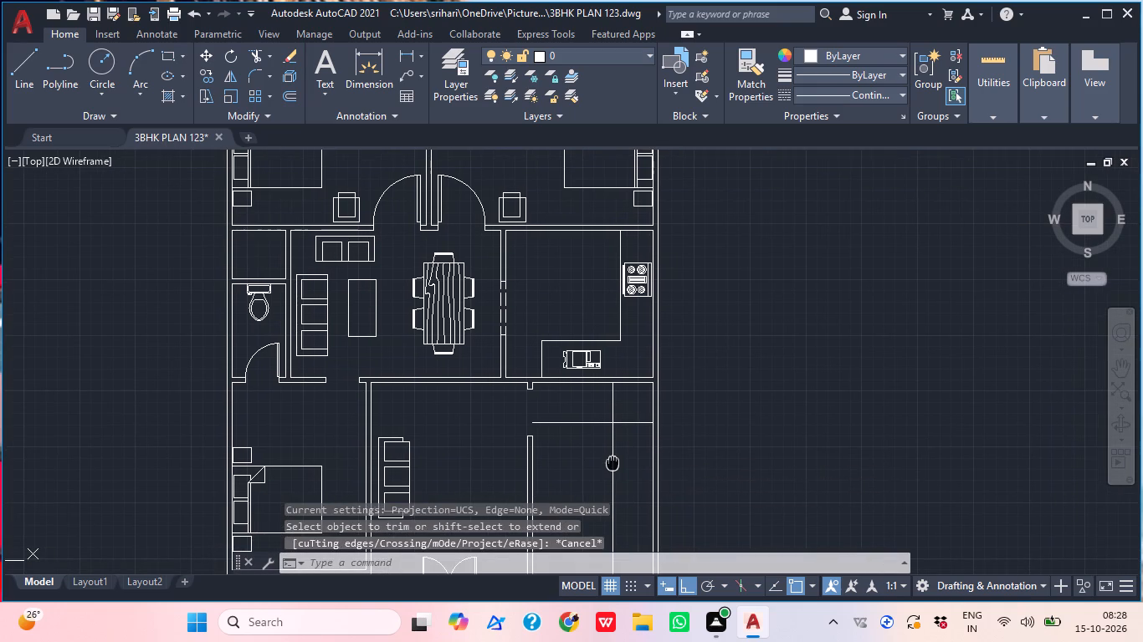
text(O)
key(space)
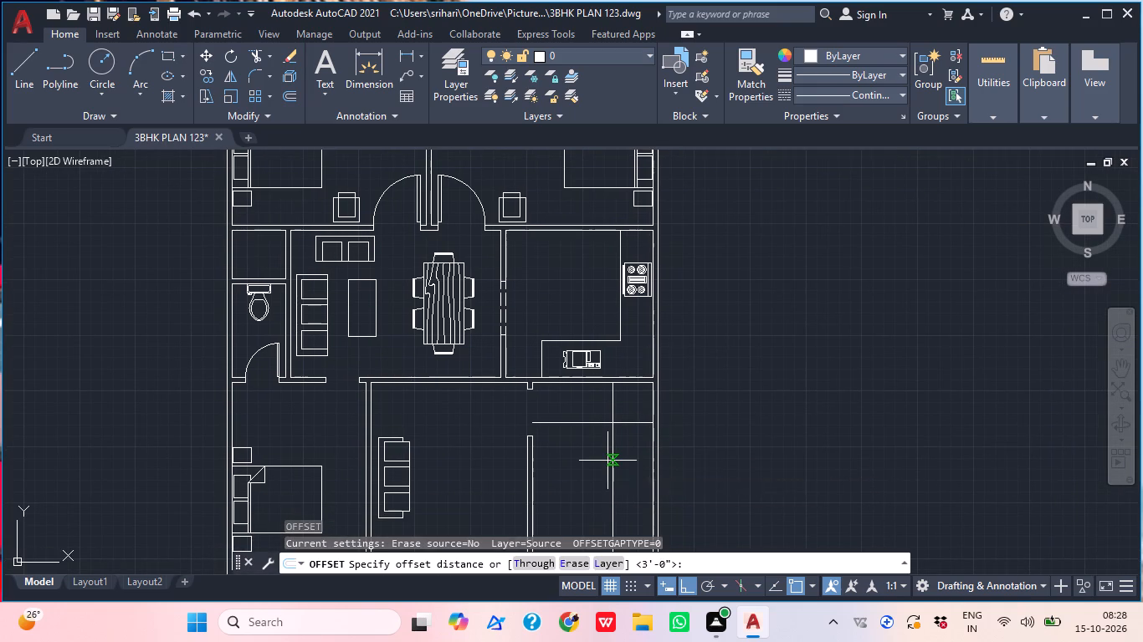
key(1)
key(apostrophe)
key(Return)
middle_drag(623, 461, 614, 461)
scroll(618, 461, down, 1)
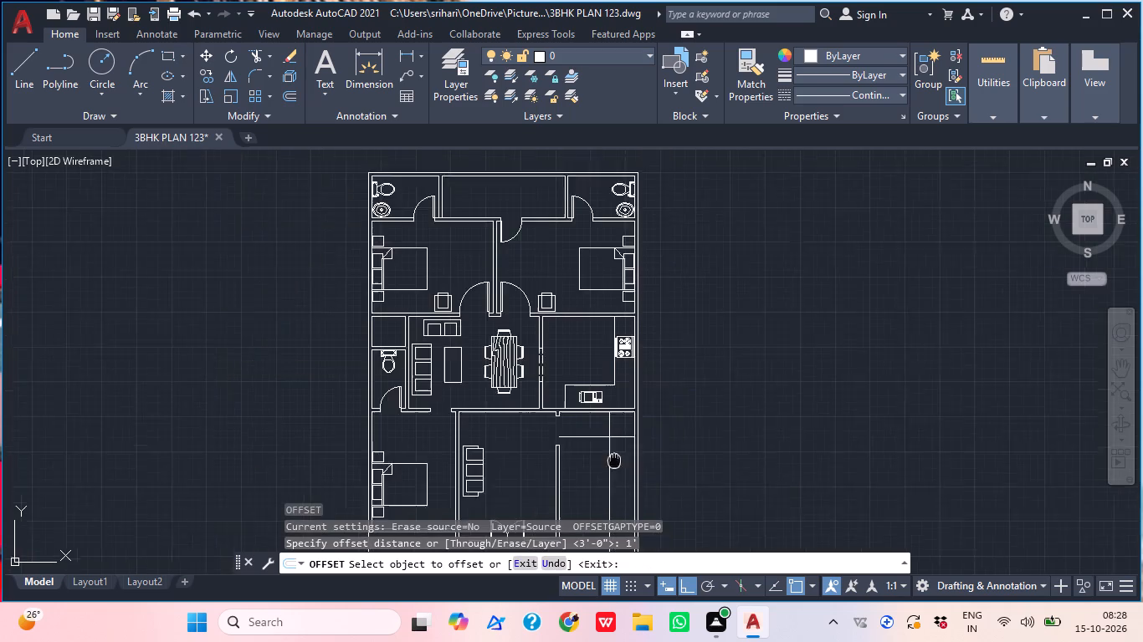
middle_drag(614, 461, 612, 415)
scroll(623, 398, up, 2)
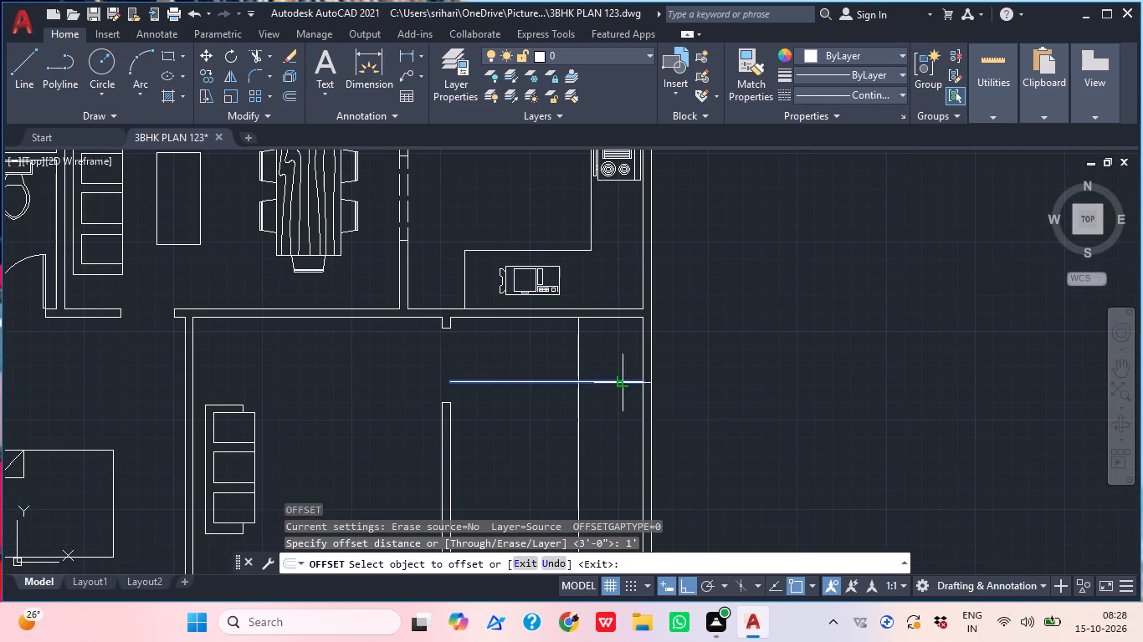
click(623, 383)
click(611, 445)
click(613, 405)
click(618, 464)
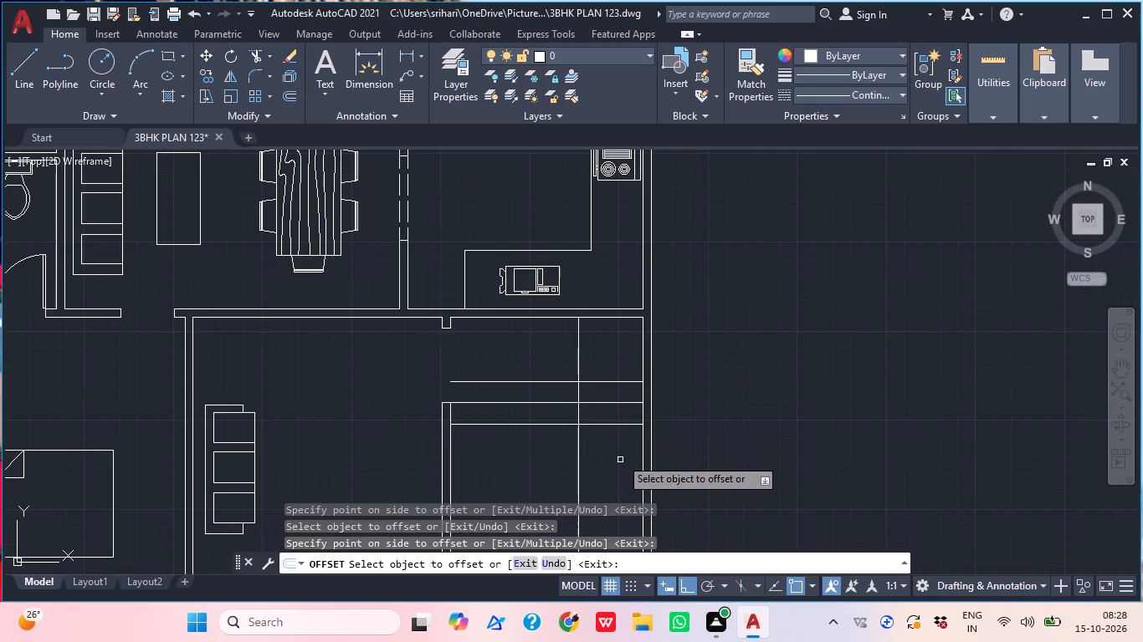
click(620, 424)
click(618, 471)
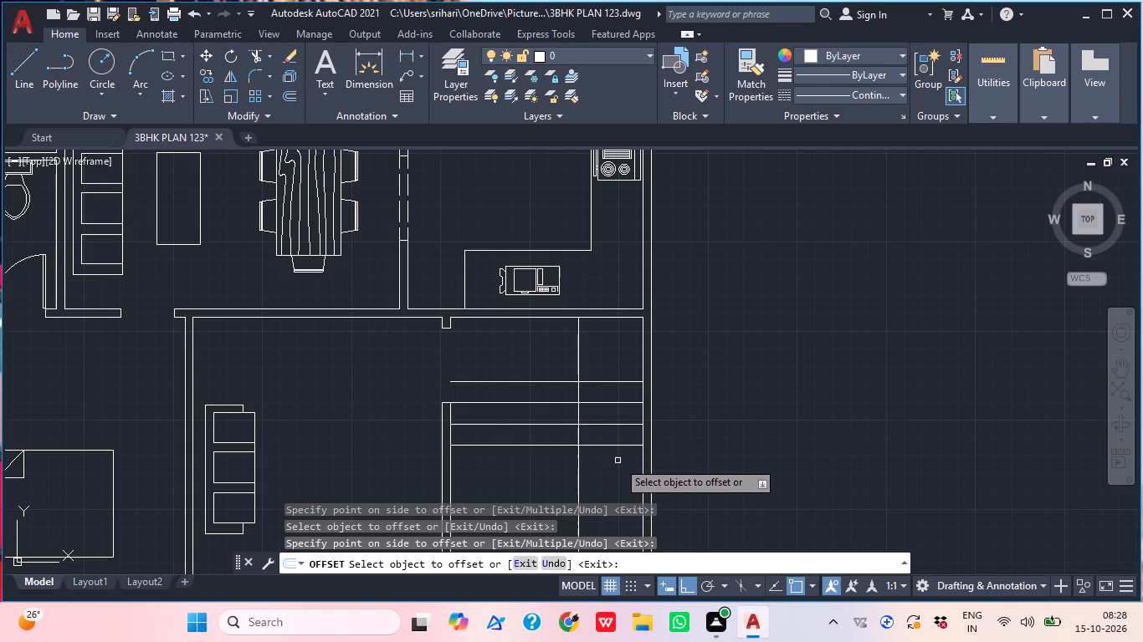
click(628, 446)
click(628, 466)
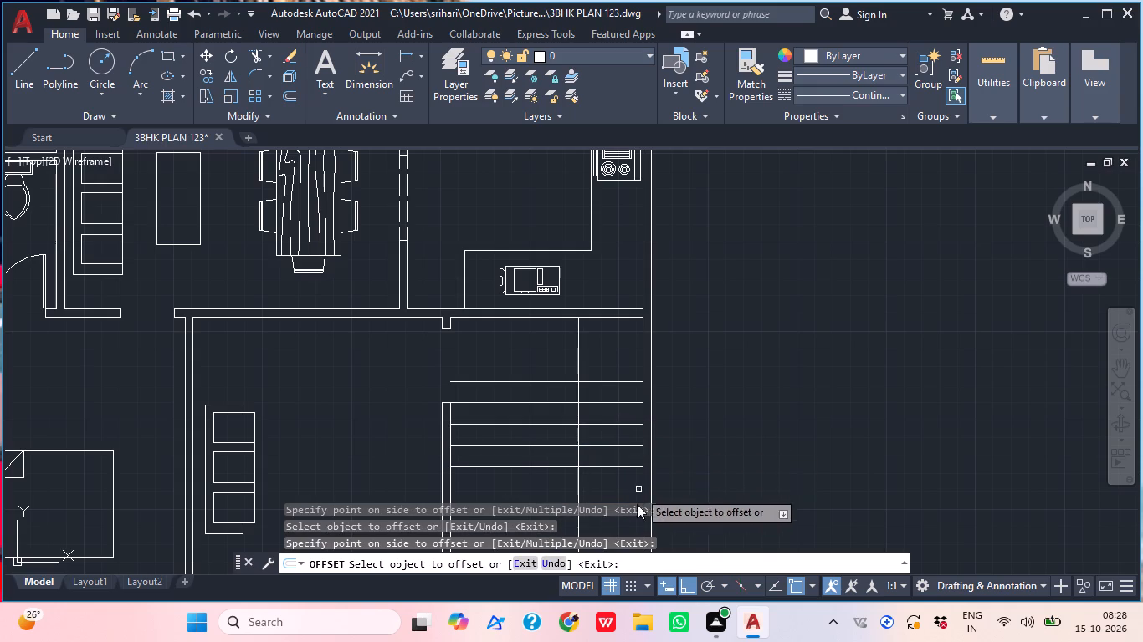
middle_drag(623, 507, 614, 469)
middle_drag(597, 486, 597, 431)
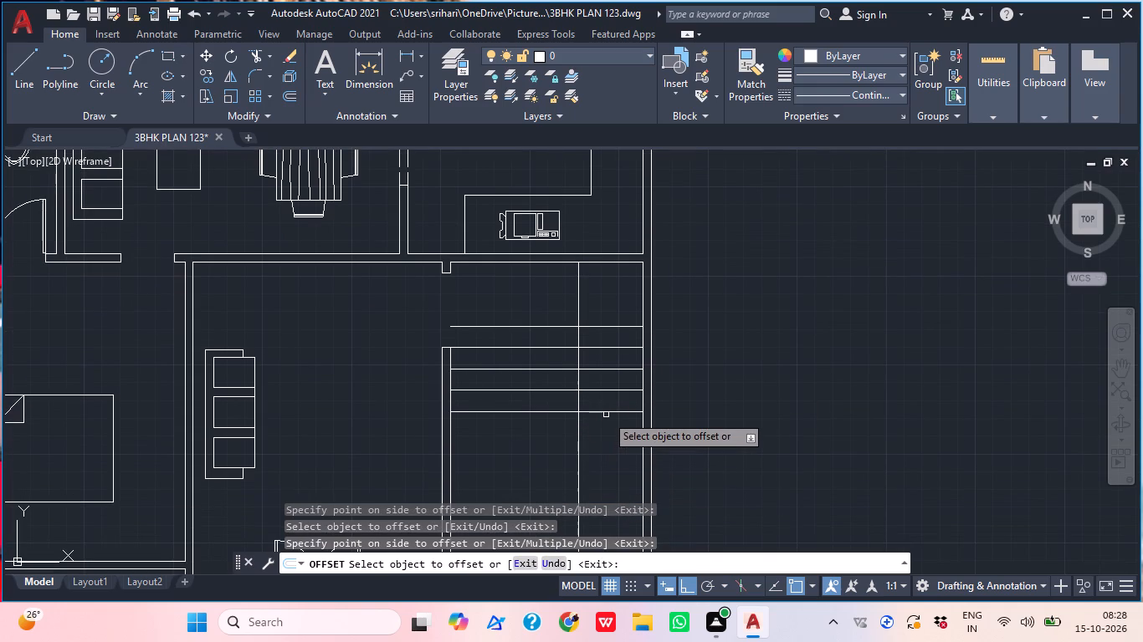
drag(606, 411, 609, 420)
click(607, 457)
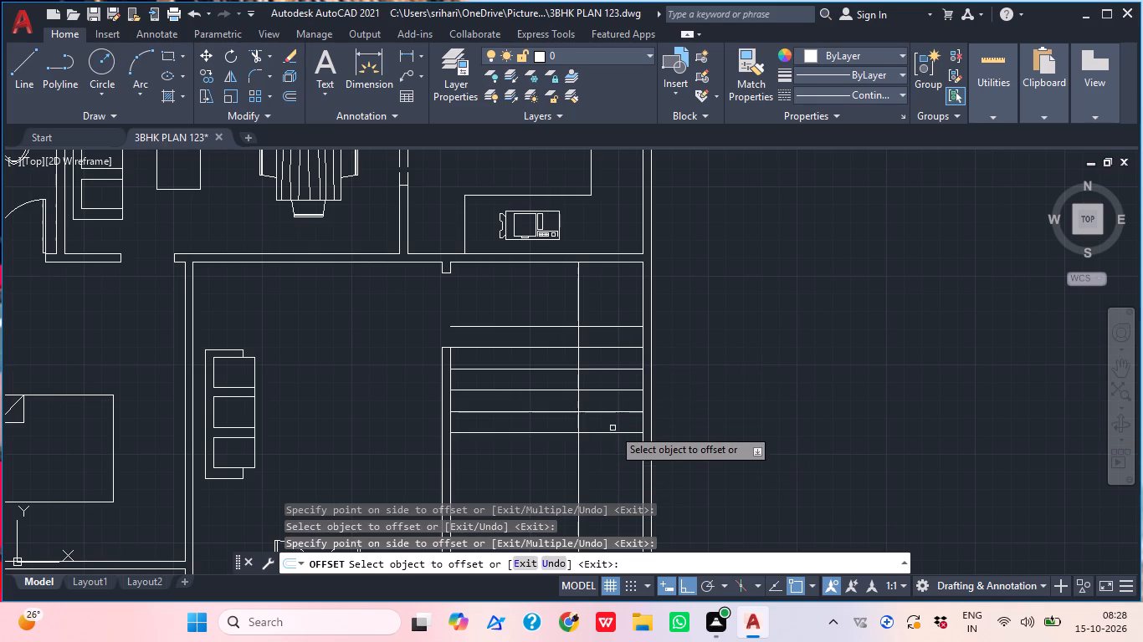
click(613, 435)
click(611, 459)
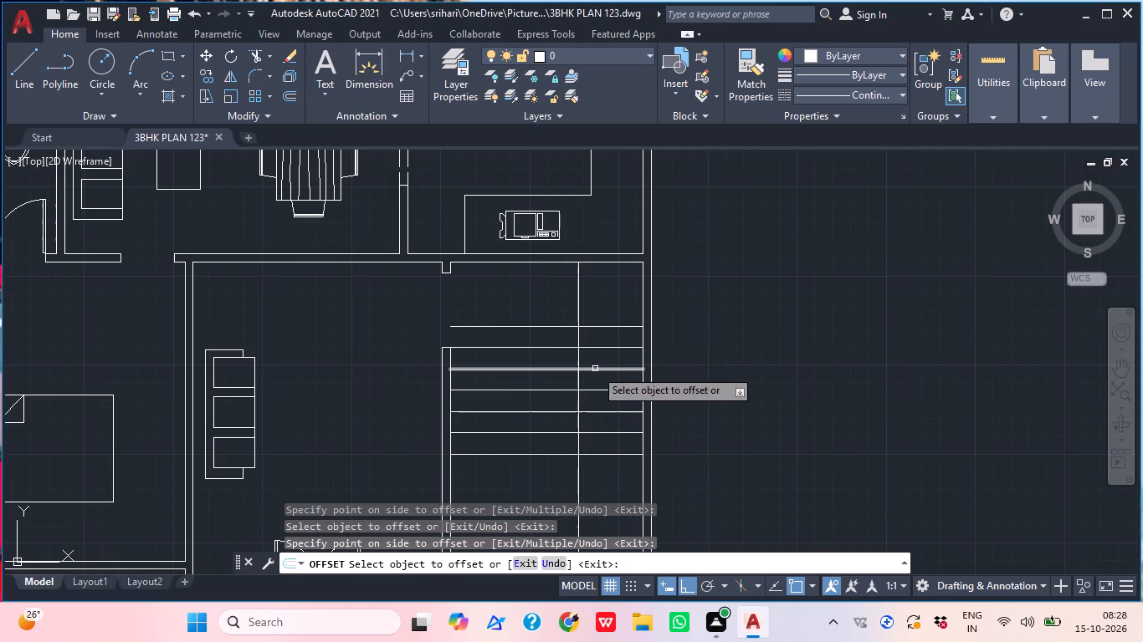
Offset the vertical stair line three times in succession at 1' spacing toward the front room to form the short flight's treads.
click(578, 296)
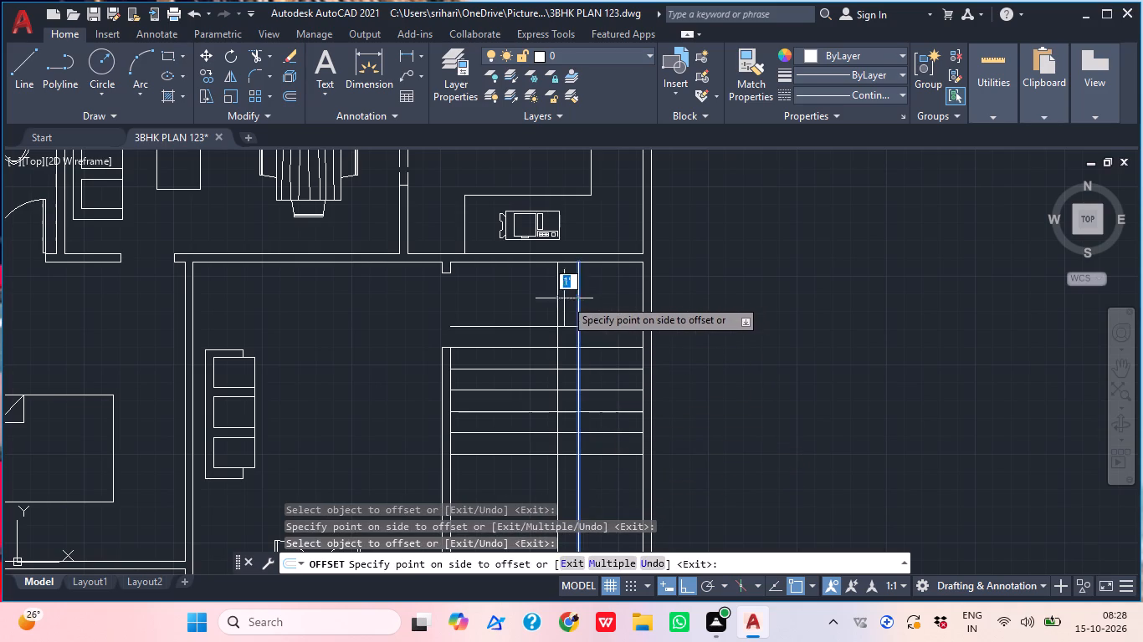
click(542, 307)
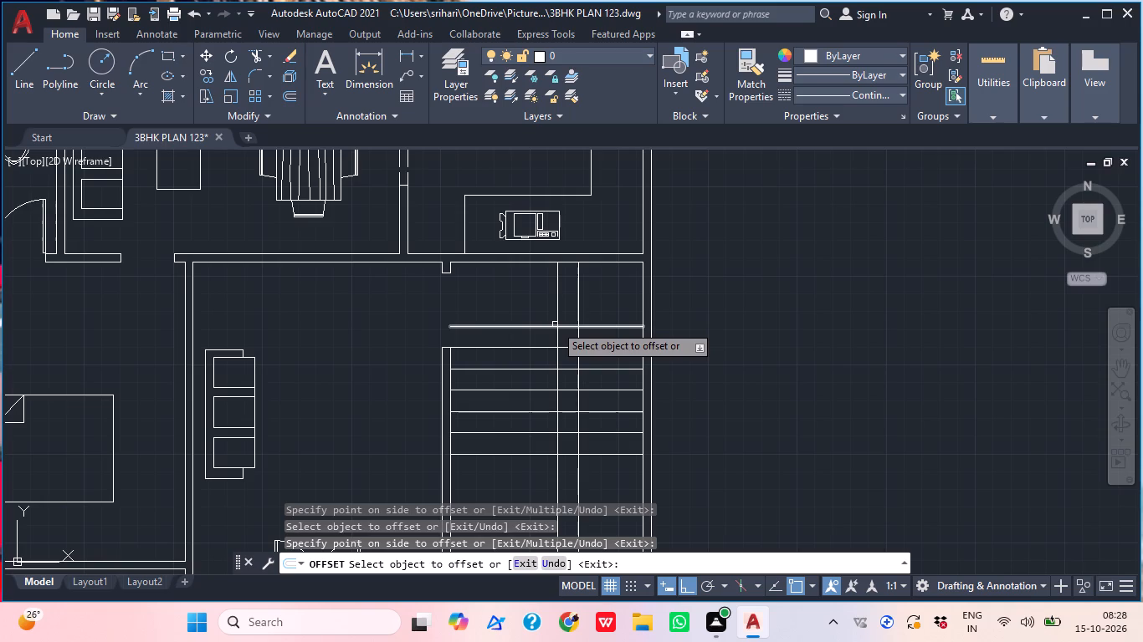
click(557, 304)
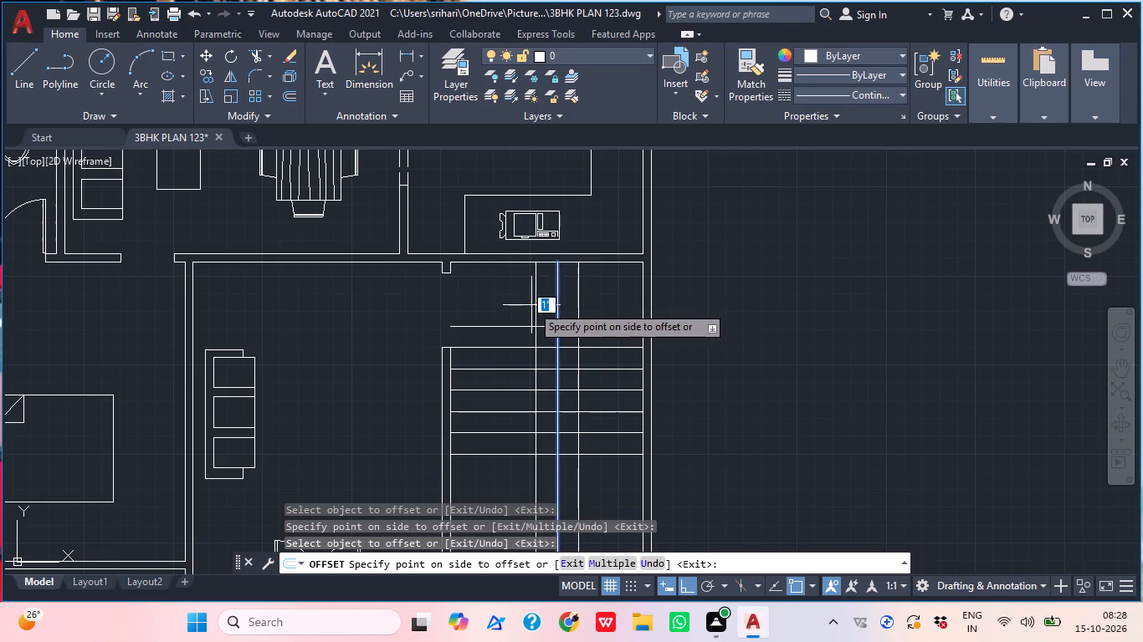
click(531, 305)
click(536, 306)
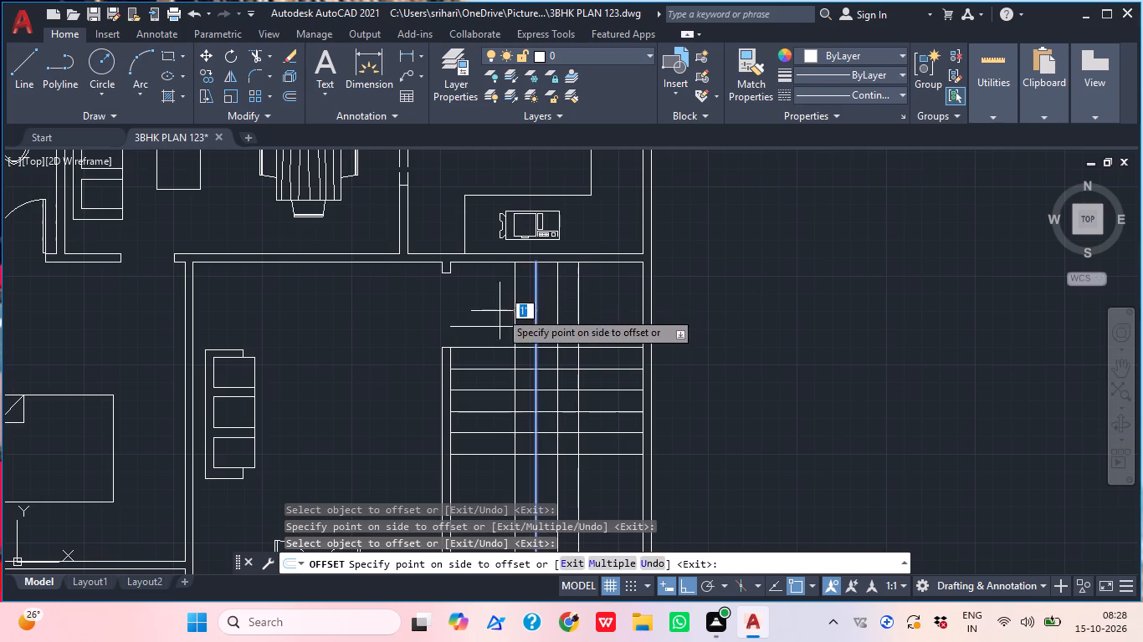
click(500, 311)
key(Escape)
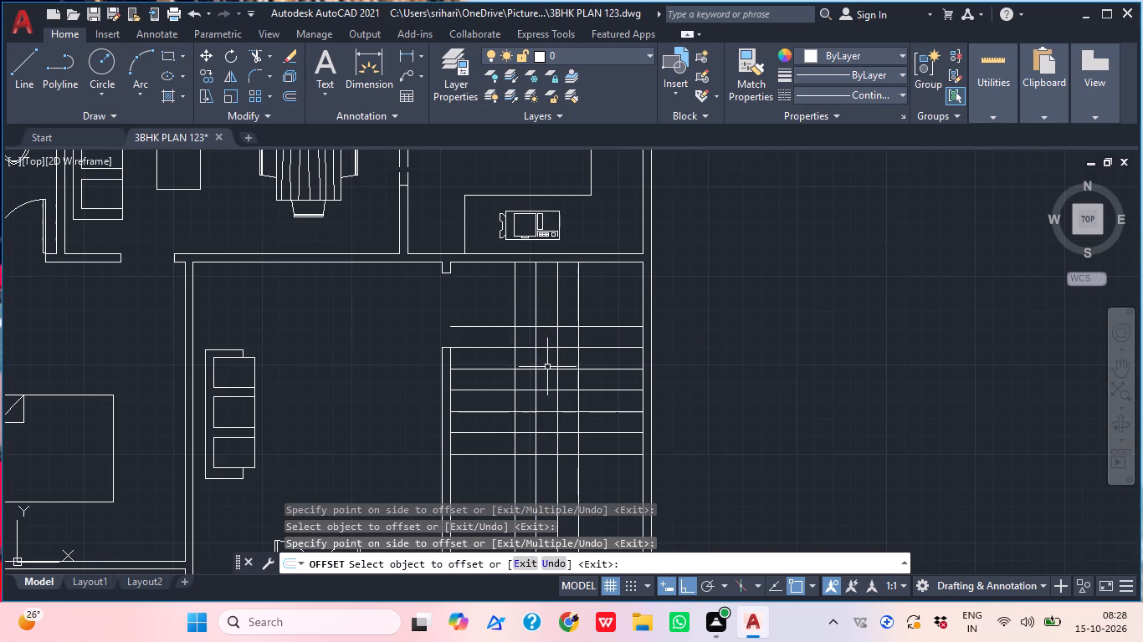
Trim the three new vertical lines below the lowest tread and the horizontal tread lines across the 1' strip beside the long flight.
key(t)
text(R)
key(space)
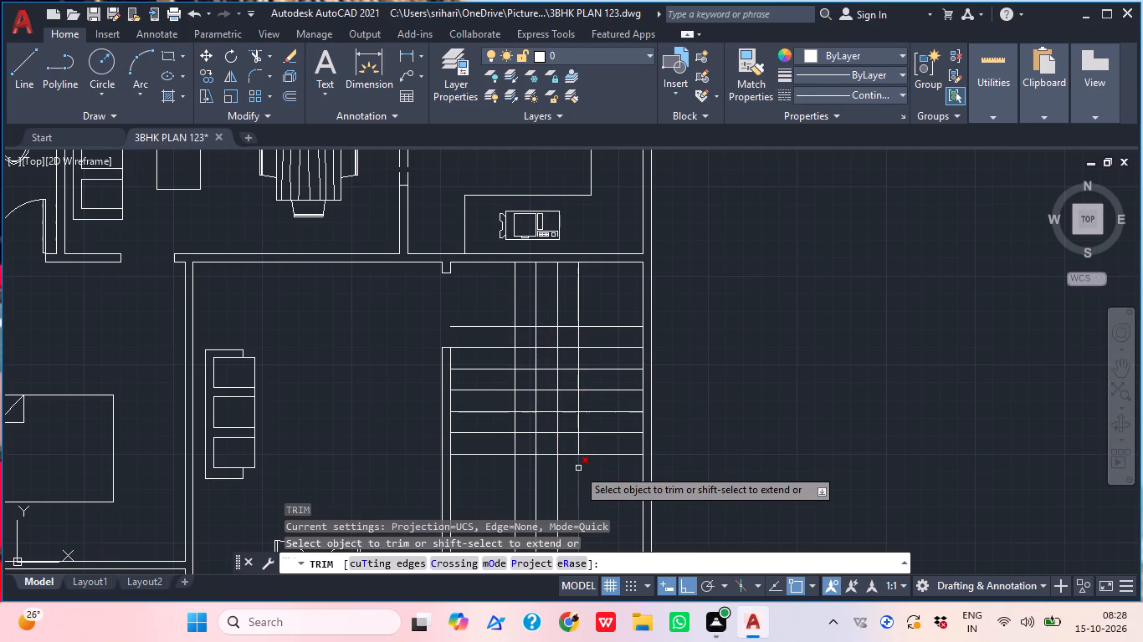
click(571, 471)
click(496, 471)
click(566, 458)
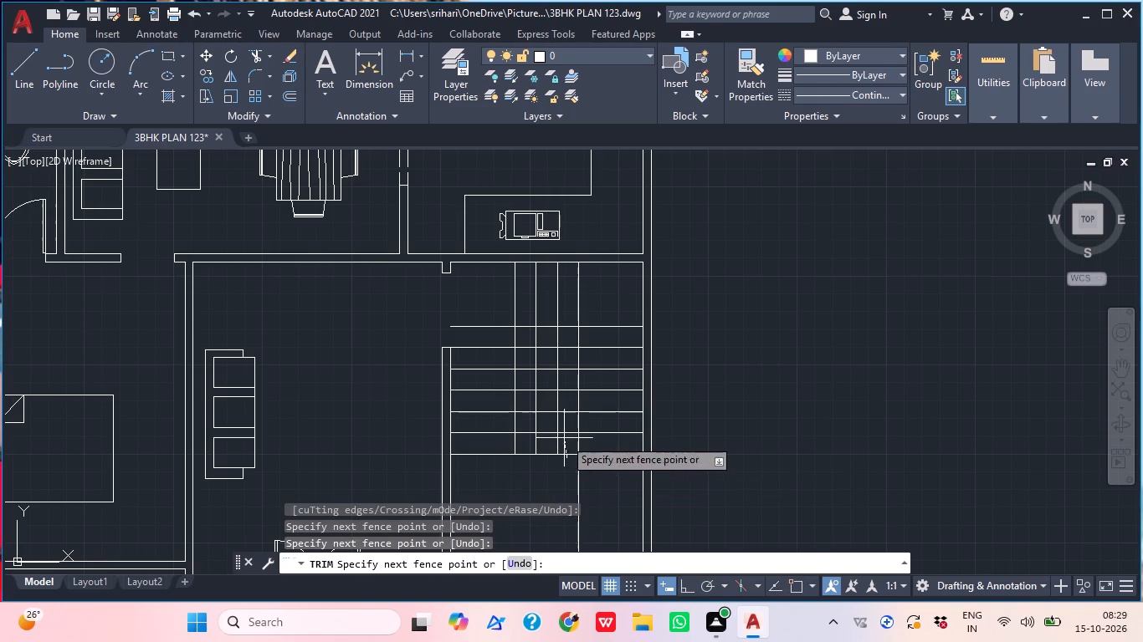
click(568, 340)
click(568, 340)
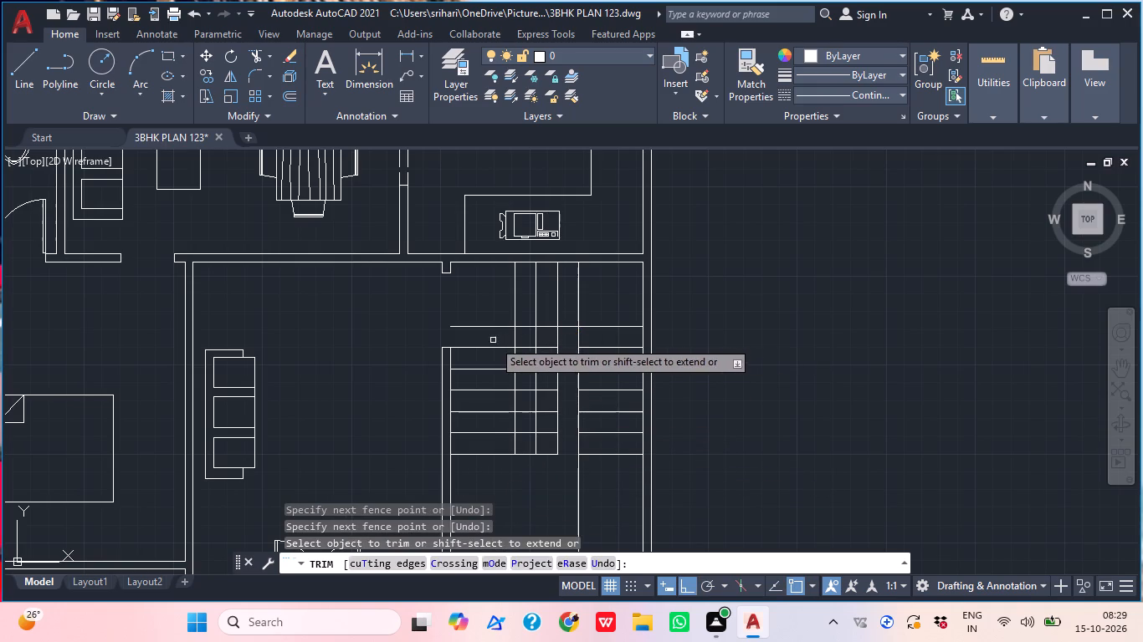
Trim away the remaining line pieces beside the long flight and below the short flight, leaving an L-shaped staircase.
click(493, 340)
click(563, 335)
click(477, 340)
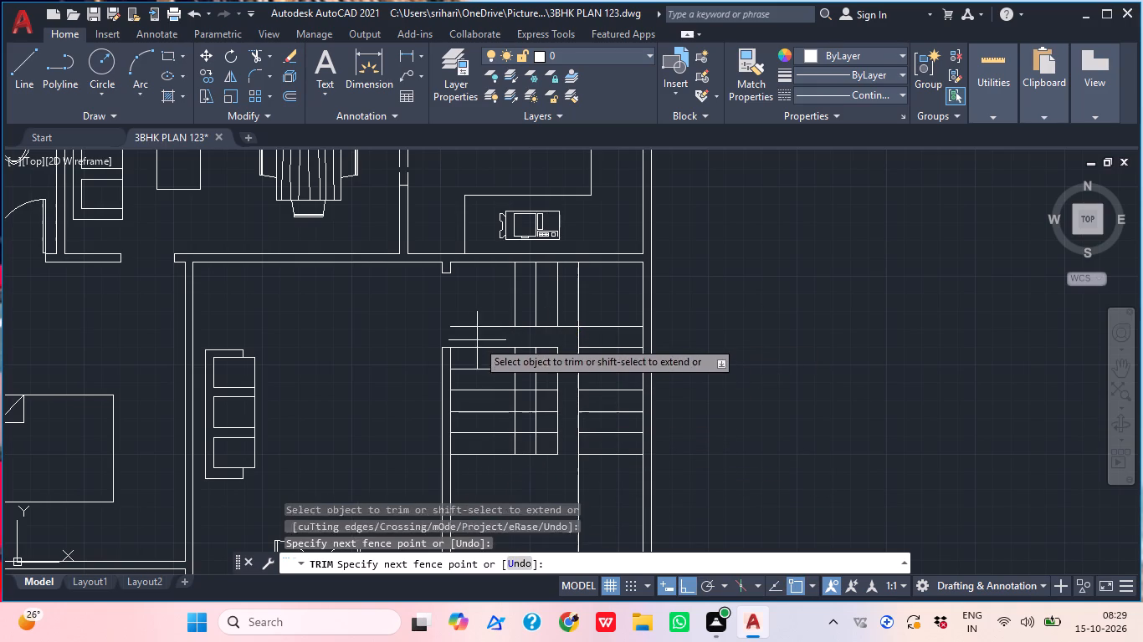
click(485, 464)
click(545, 471)
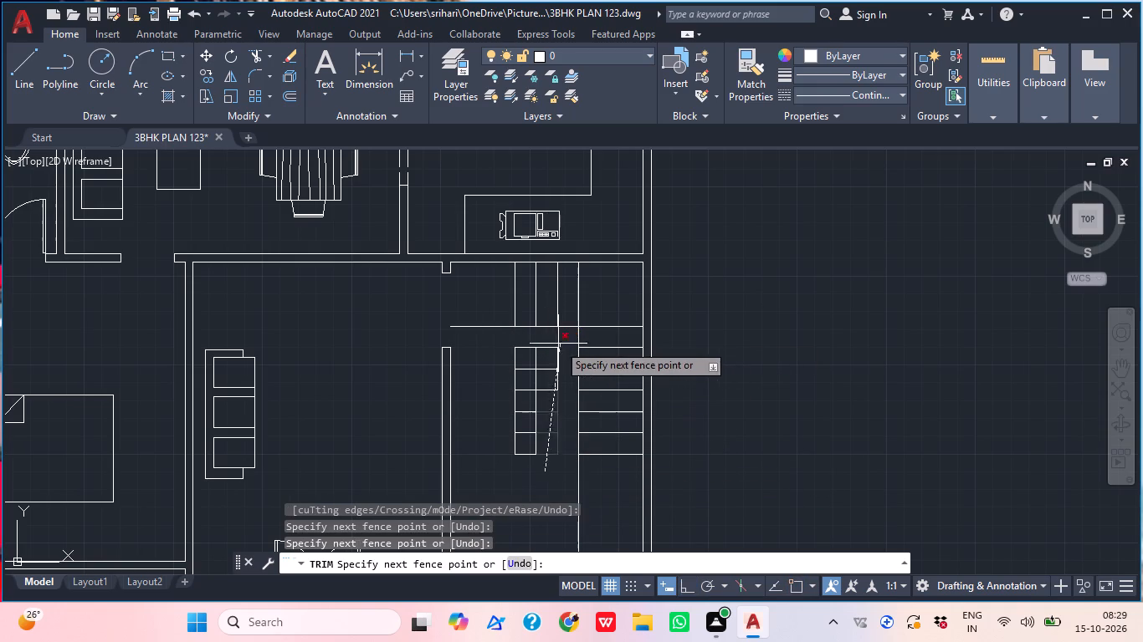
click(546, 345)
click(566, 389)
click(484, 388)
click(520, 339)
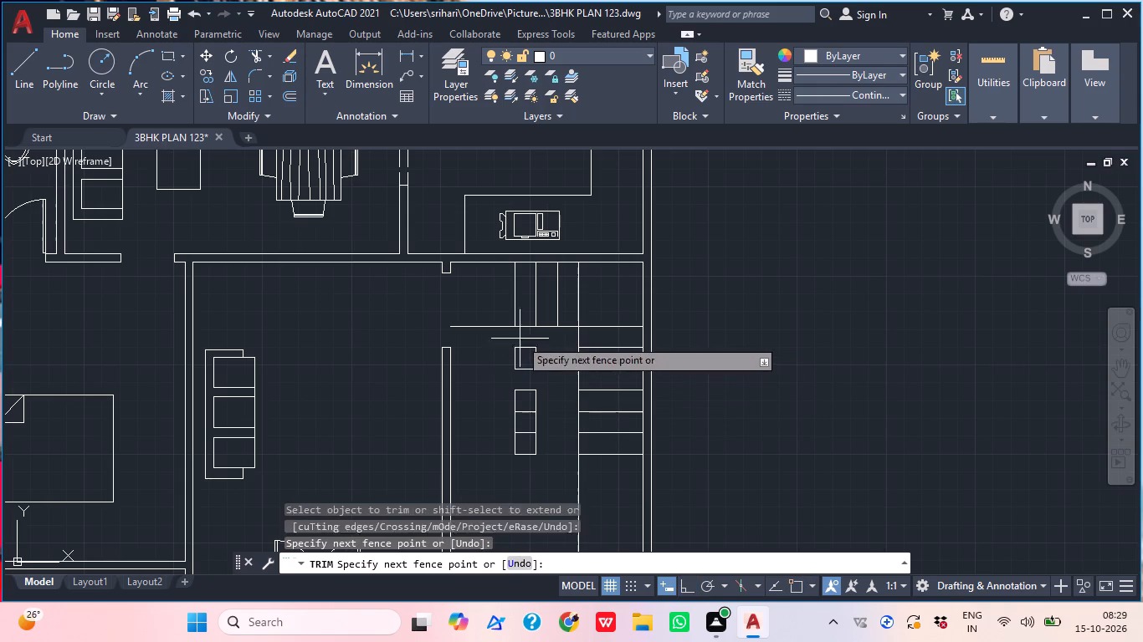
click(537, 462)
drag(556, 442, 551, 441)
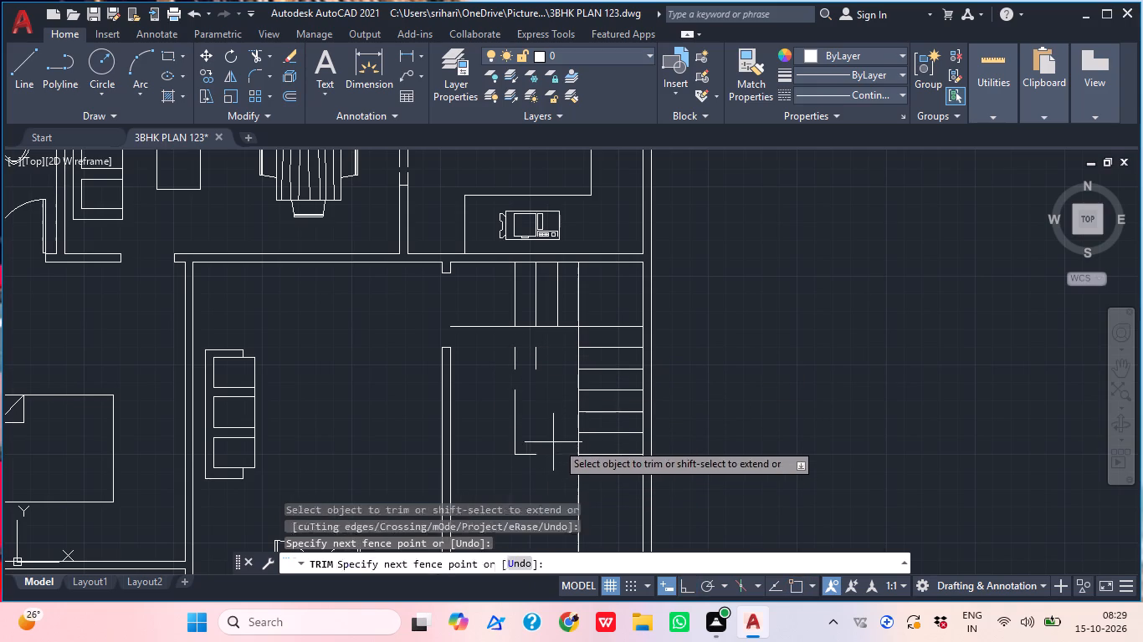
drag(551, 441, 549, 441)
click(491, 417)
click(498, 450)
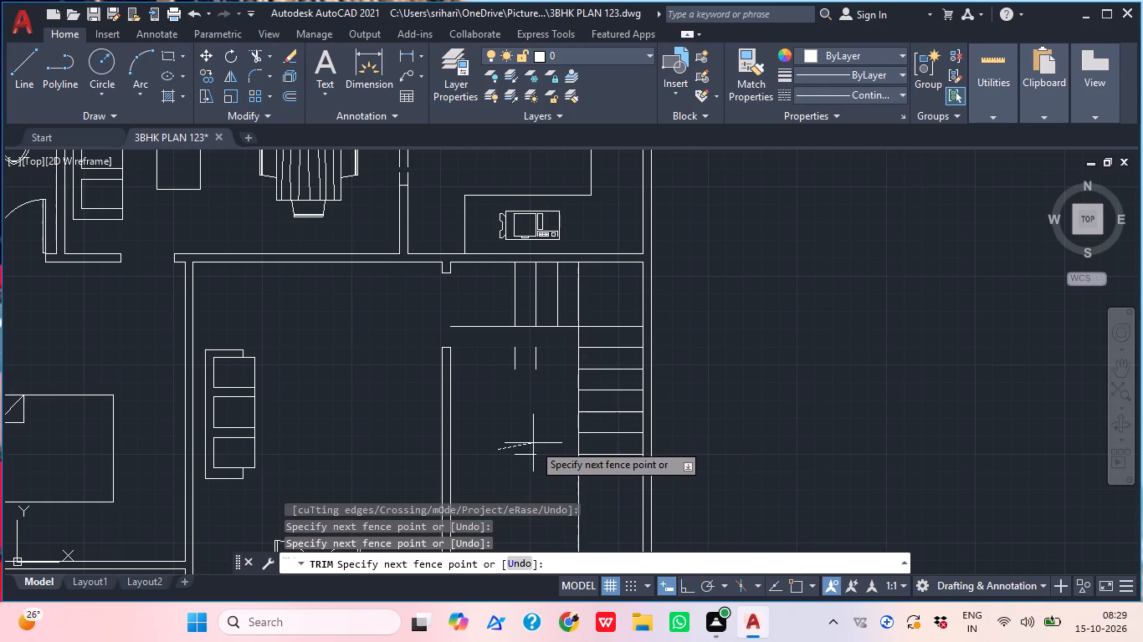
drag(531, 446, 530, 455)
click(528, 455)
click(553, 366)
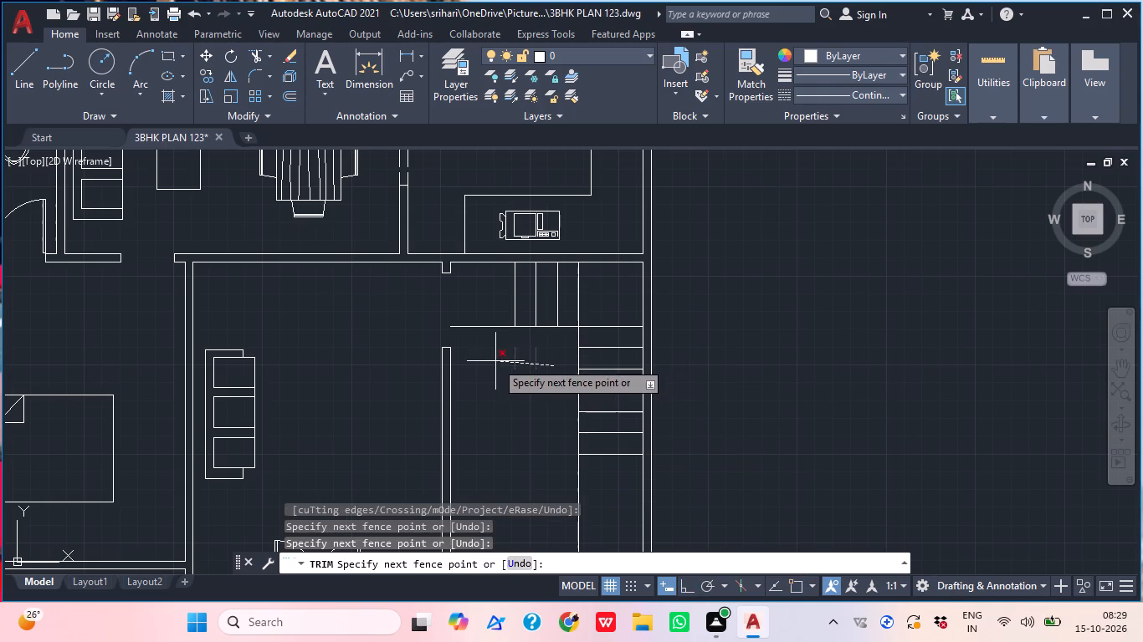
click(495, 361)
click(479, 318)
click(481, 356)
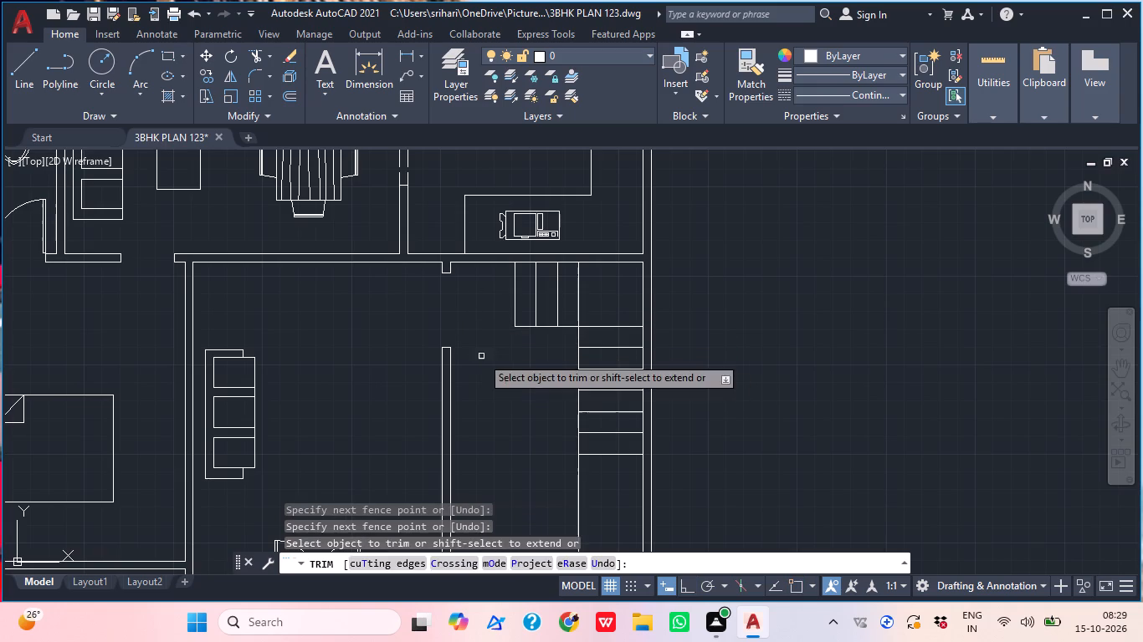
Trim the long flight's inner side line below the lowest tread.
middle_drag(503, 436, 480, 383)
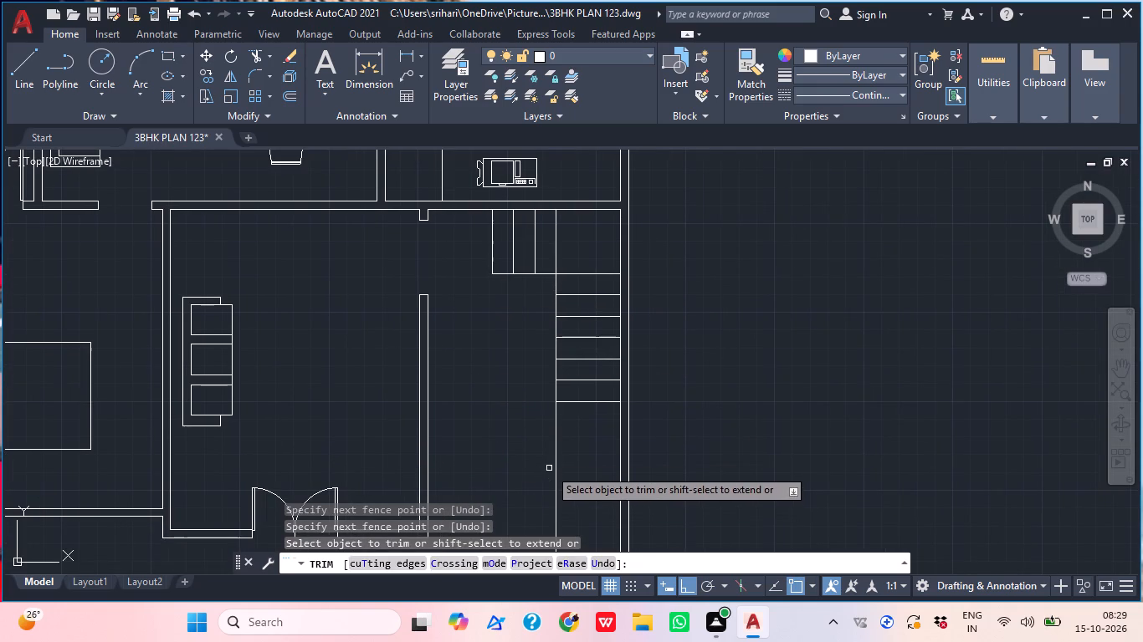
click(549, 468)
click(572, 456)
key(Escape)
Offset the long flight's inner side line and the short flight's lower line 2.5" outward toward the open floor.
middle_drag(554, 401, 578, 457)
text(O)
key(space)
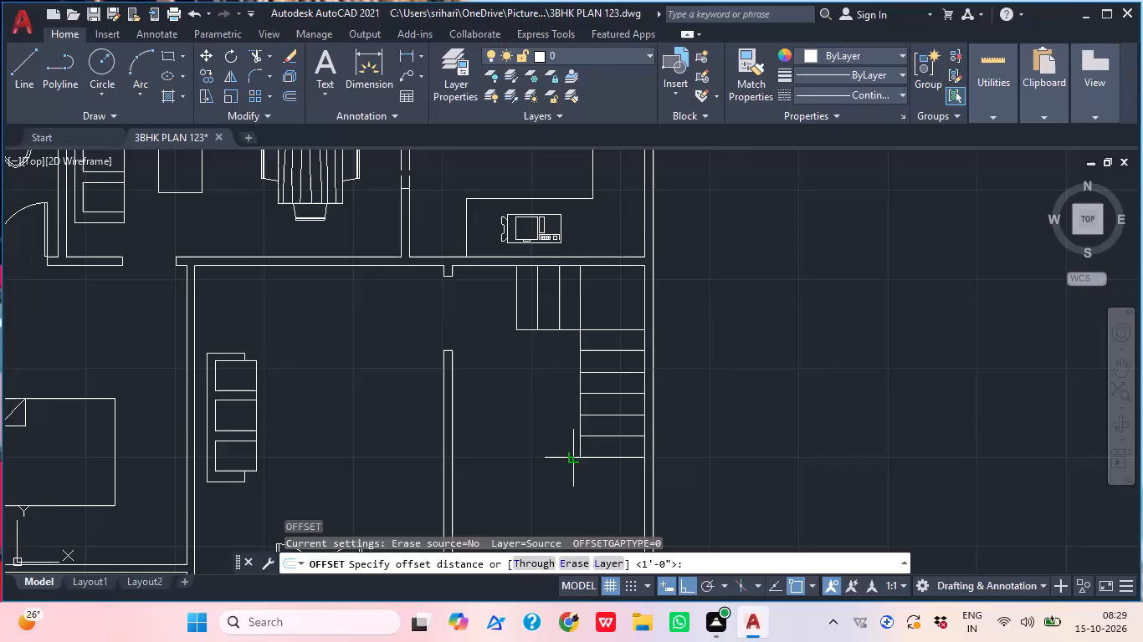
text(2.5")
key(Return)
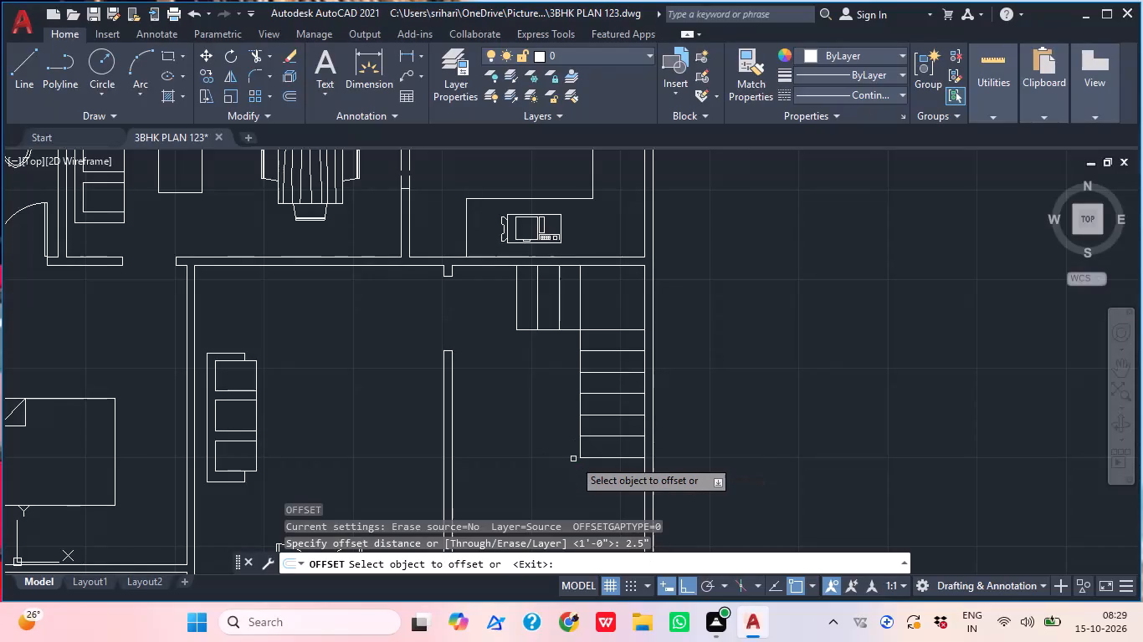
scroll(589, 419, up, 1)
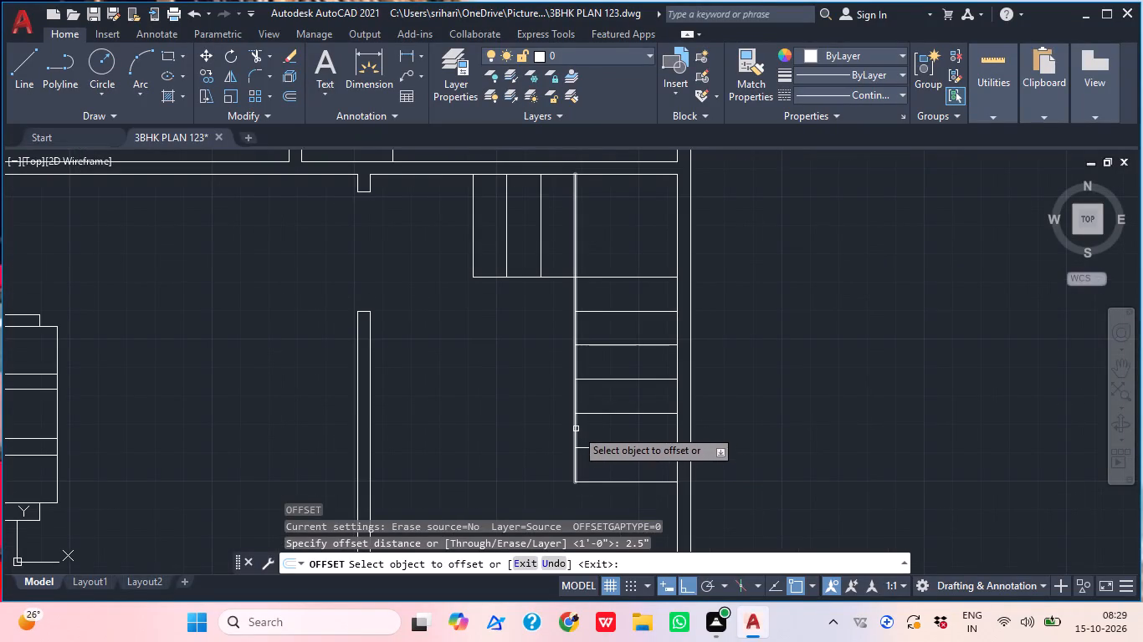
click(576, 429)
click(498, 434)
click(555, 276)
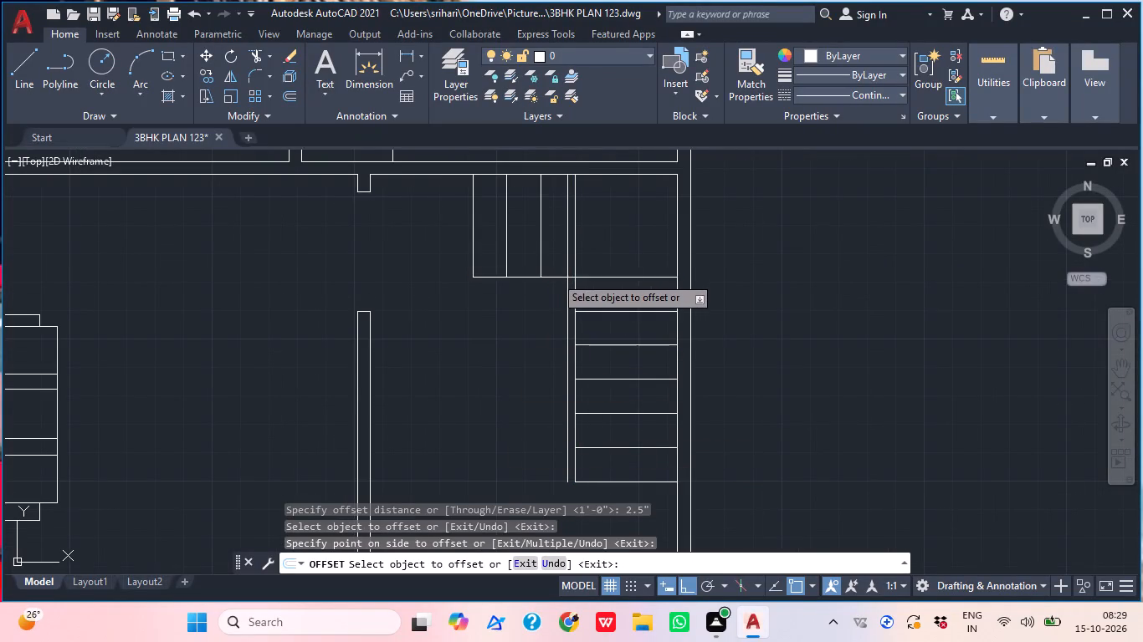
click(530, 324)
key(Escape)
Trim the long flight's original side line above the landing edge and the crossing offset pieces at the staircase's inner corner.
text(TR)
key(space)
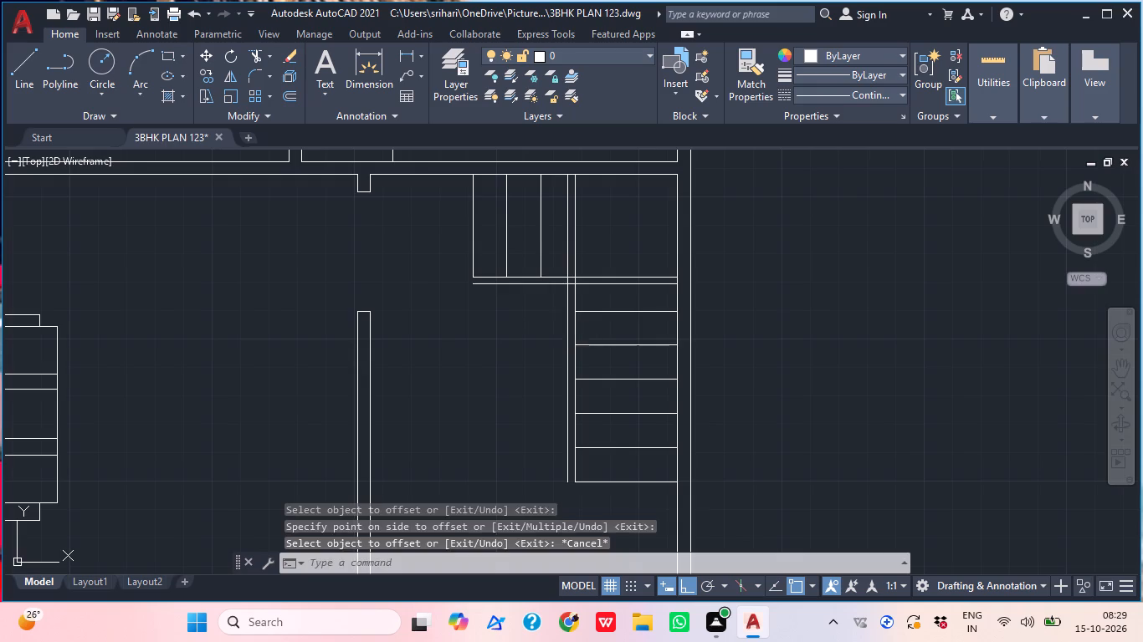
scroll(555, 252, up, 2)
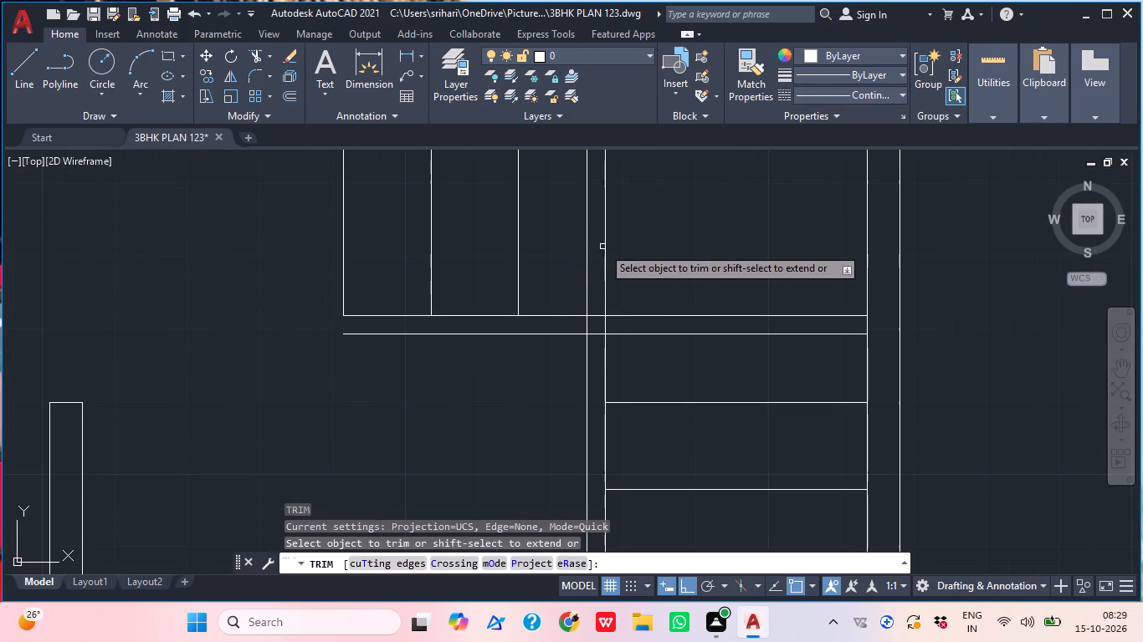
click(601, 257)
click(618, 260)
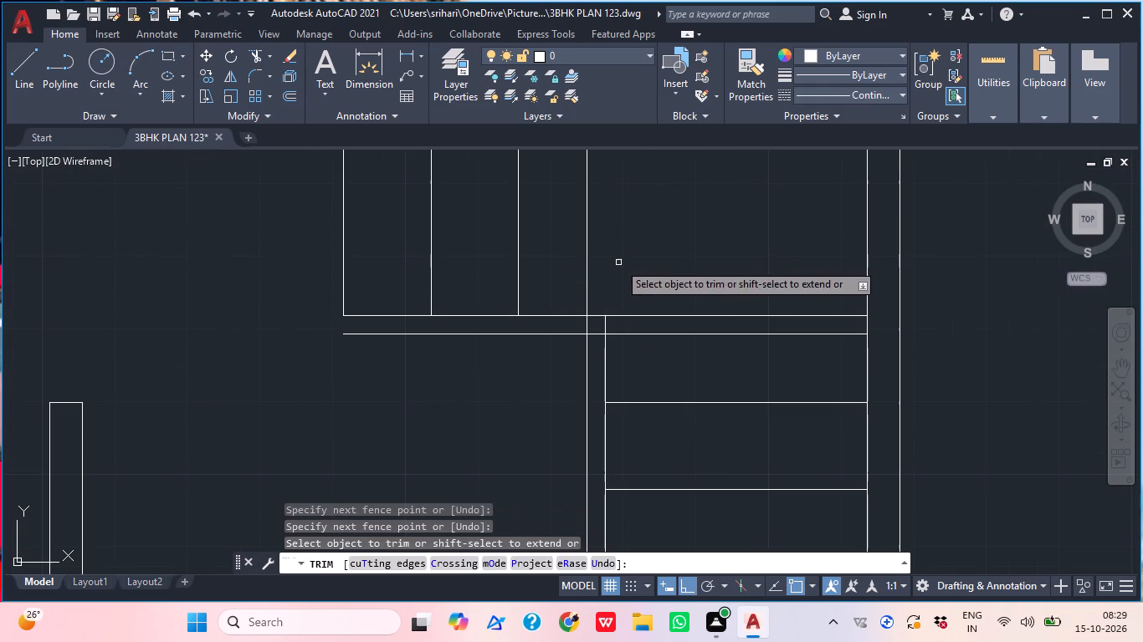
scroll(596, 328, up, 2)
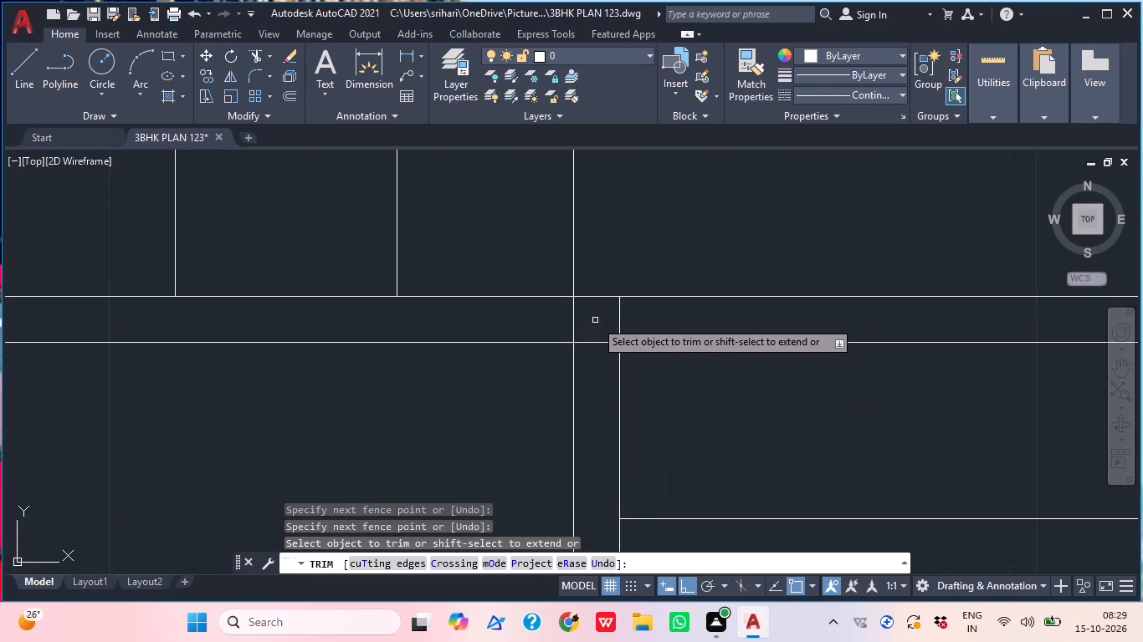
click(582, 322)
click(540, 309)
click(605, 331)
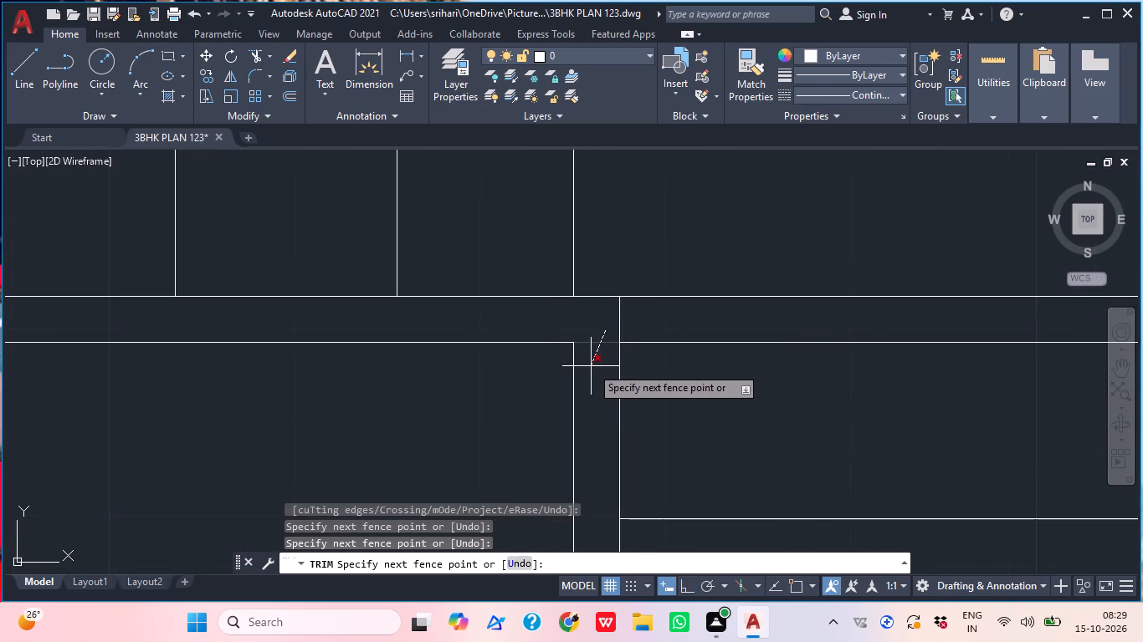
click(591, 366)
scroll(652, 345, down, 2)
key(Escape)
Extend the short flight's end line and the long flight's lowest tread line to meet the offset outline.
text(EX)
key(space)
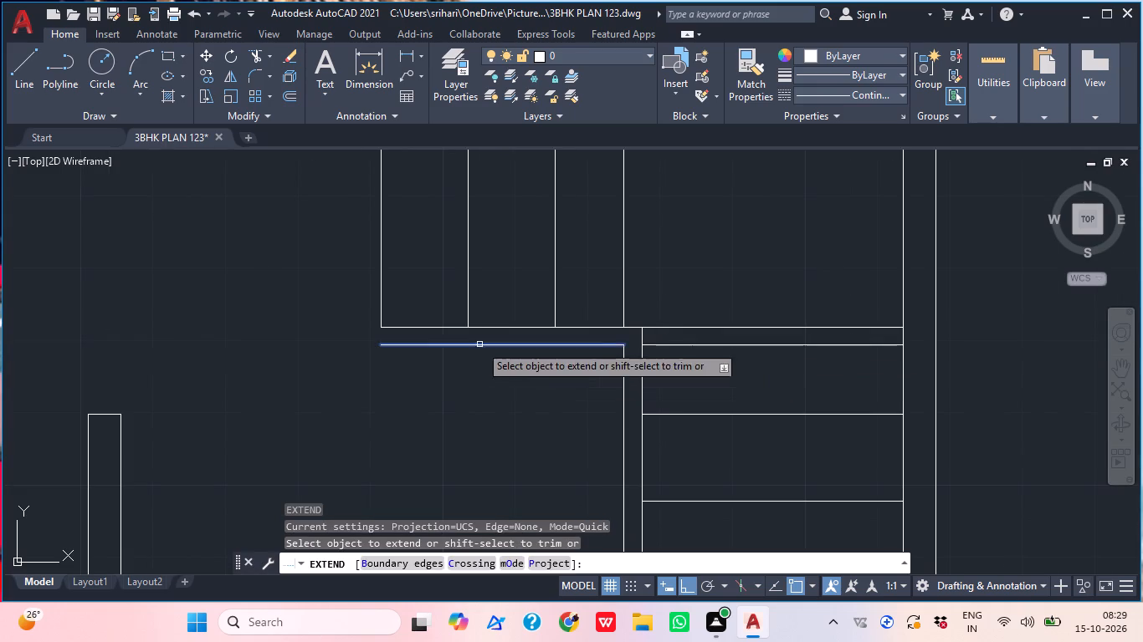
click(382, 308)
middle_drag(491, 377, 445, 262)
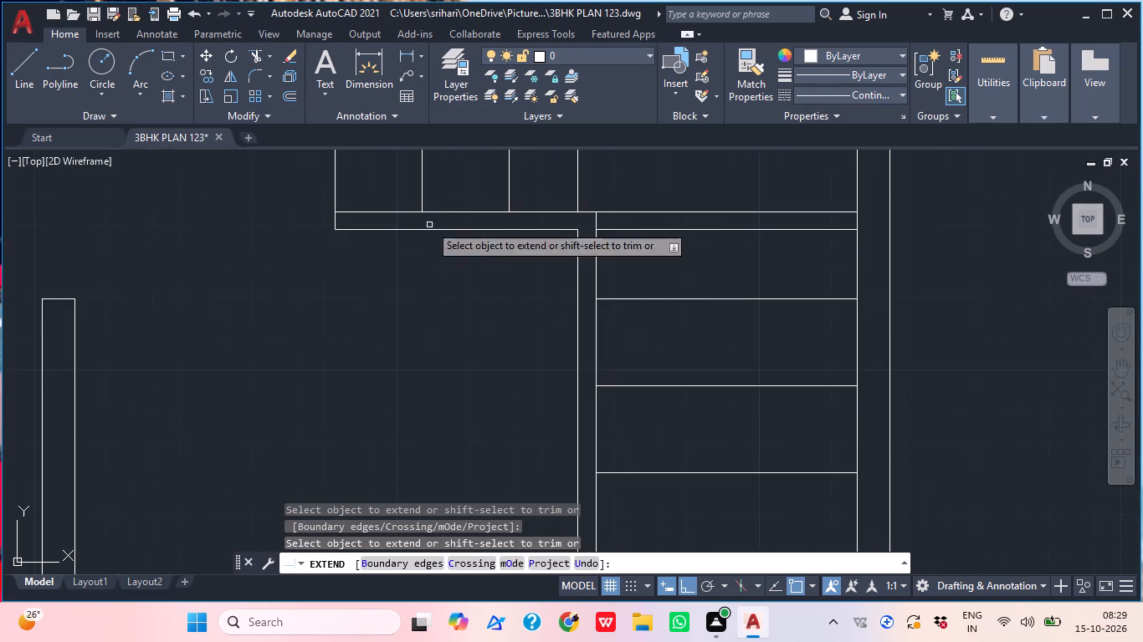
scroll(507, 321, down, 2)
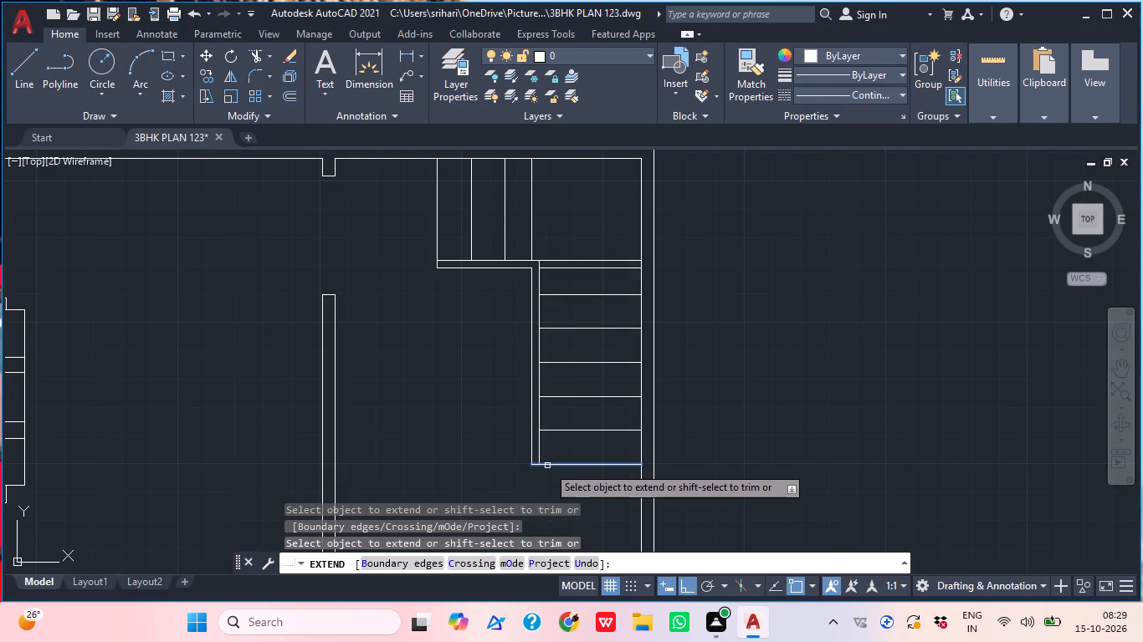
click(547, 466)
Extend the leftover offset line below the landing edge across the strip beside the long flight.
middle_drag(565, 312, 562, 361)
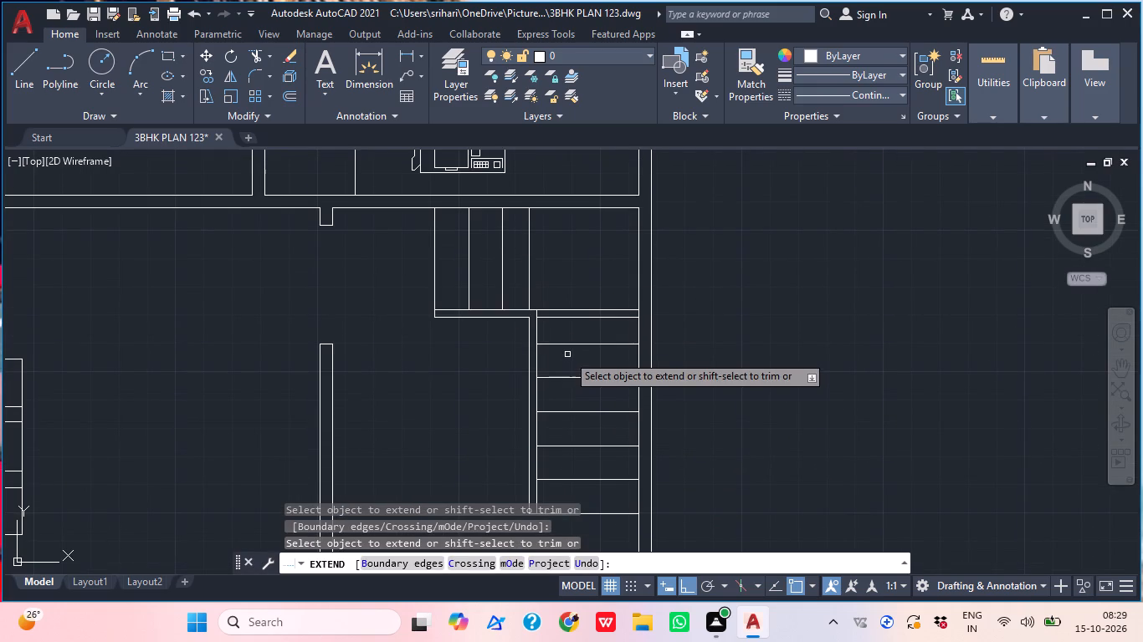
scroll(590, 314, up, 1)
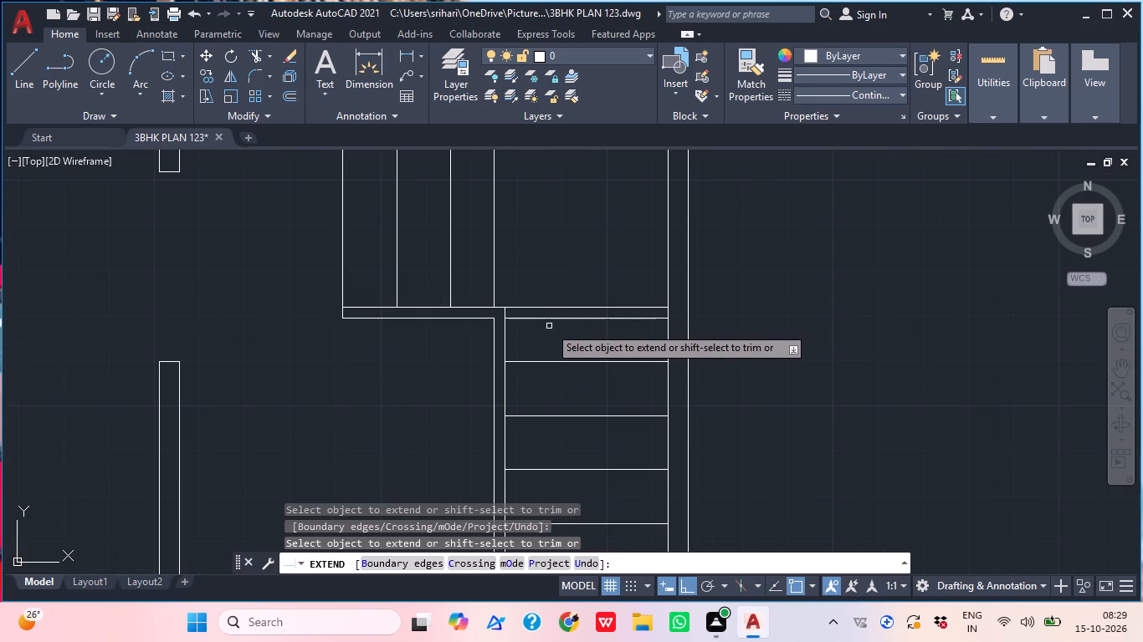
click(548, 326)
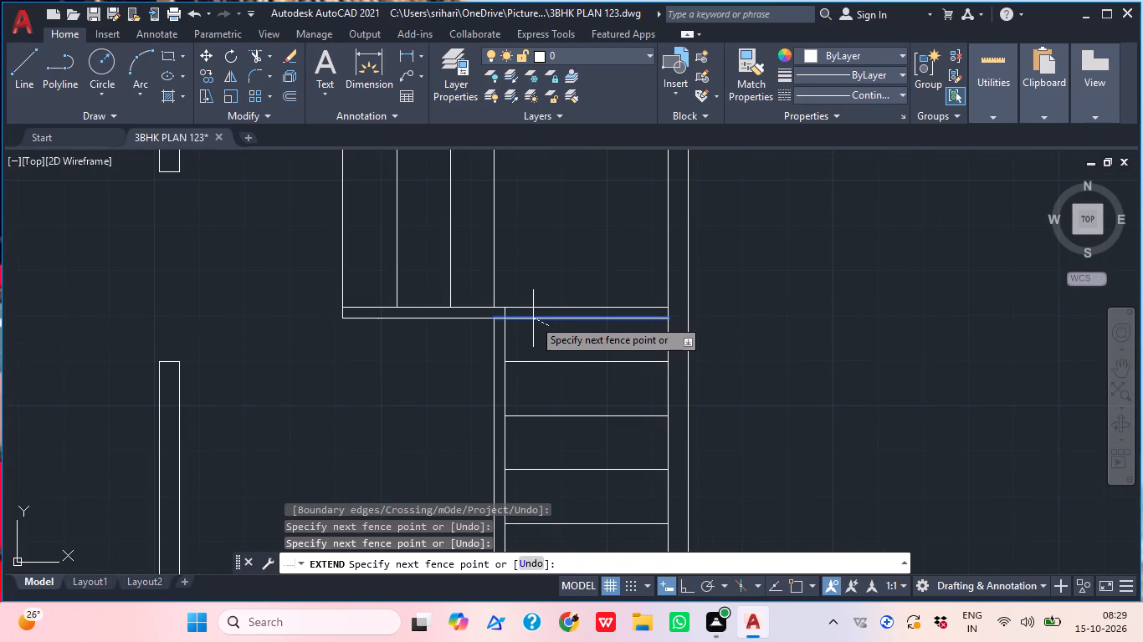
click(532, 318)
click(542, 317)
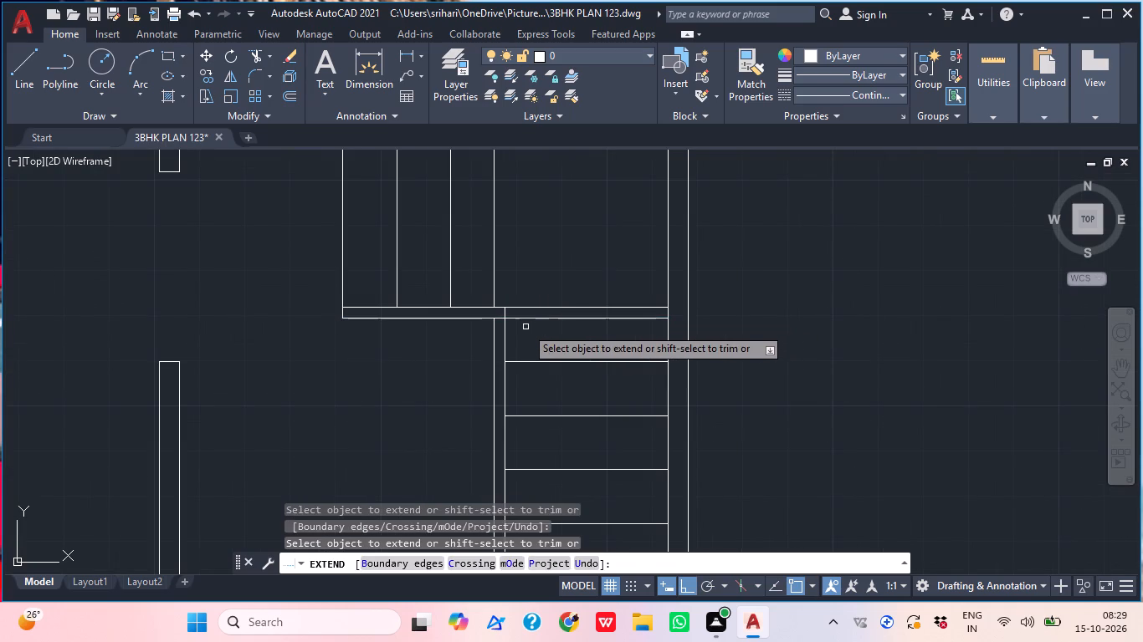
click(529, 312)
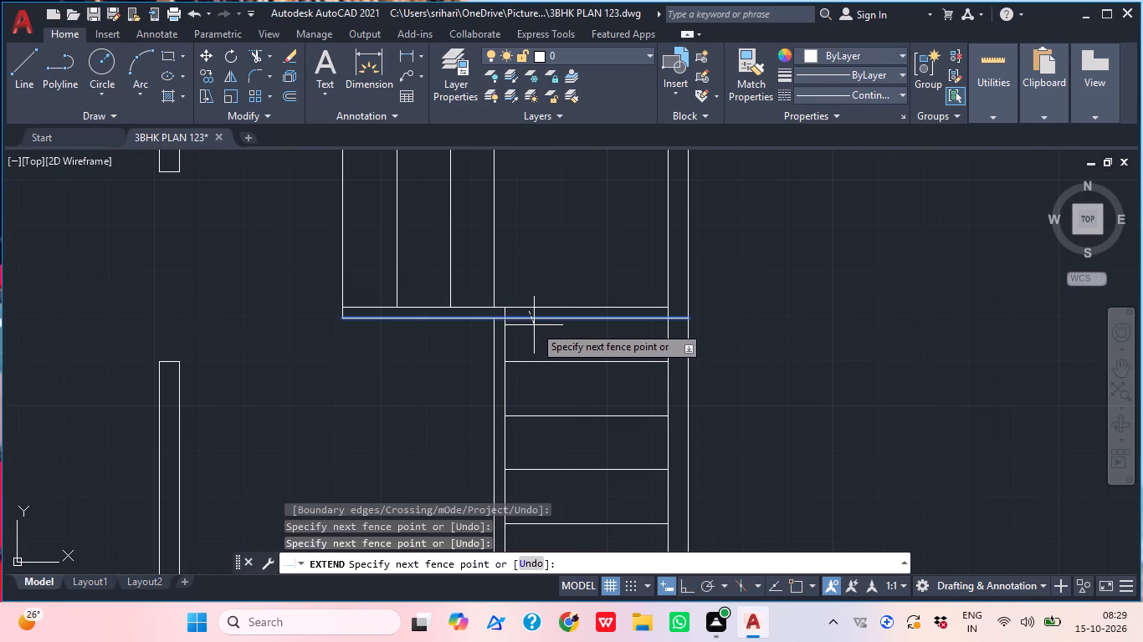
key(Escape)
Trim the leftover offset line below the landing edge, both across the side strip and inside the long flight.
text(TR)
key(space)
scroll(538, 324, up, 2)
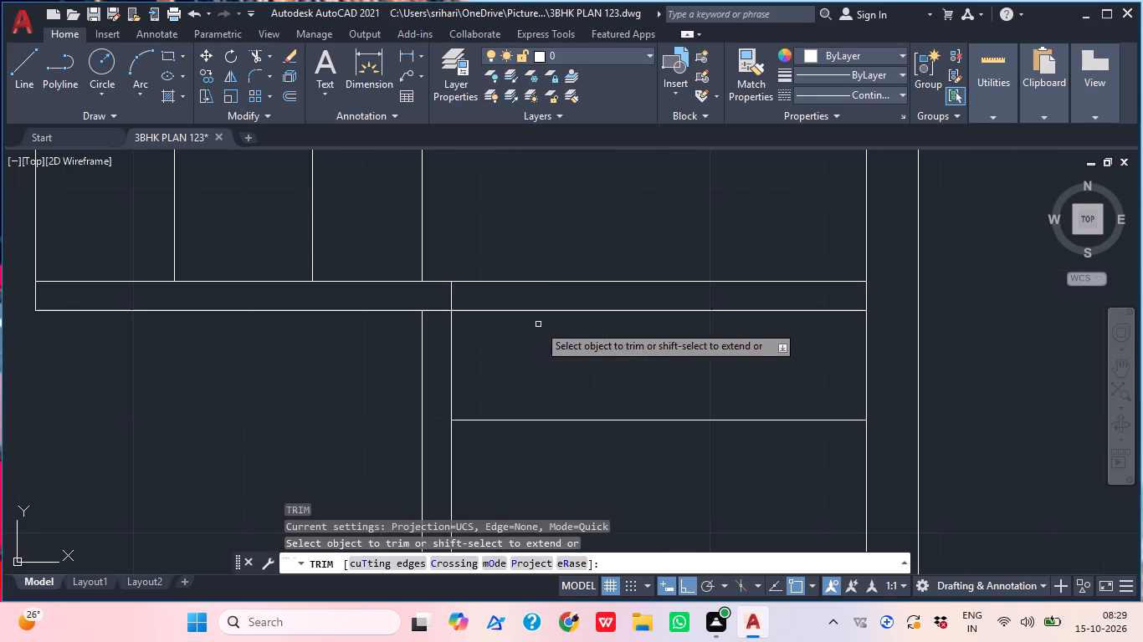
click(538, 324)
click(733, 374)
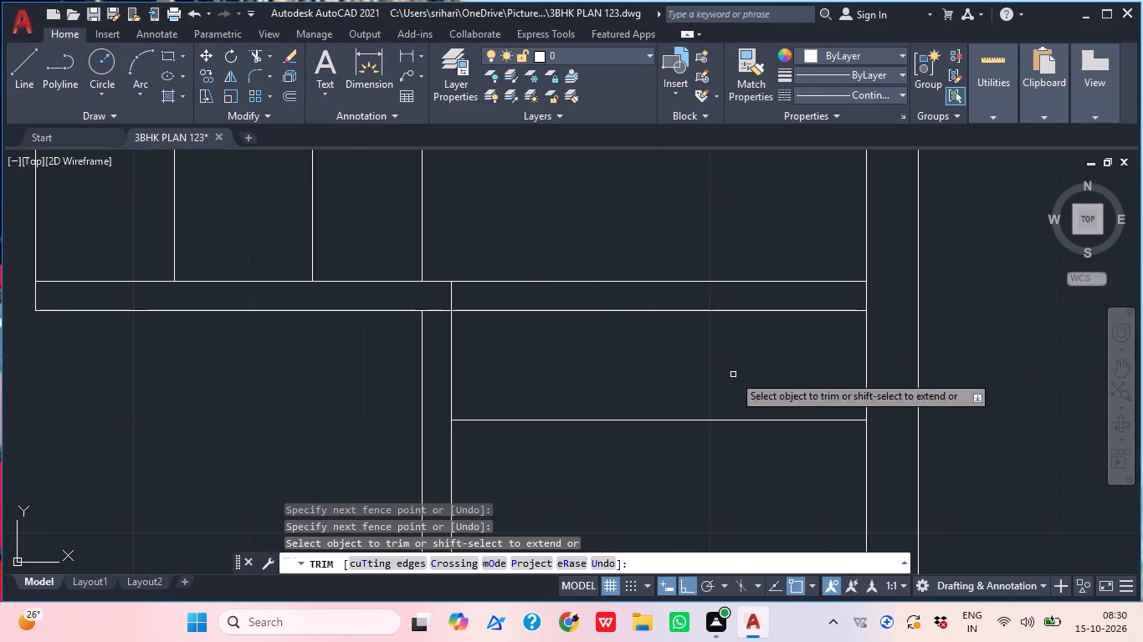
click(441, 313)
middle_drag(502, 309, 691, 326)
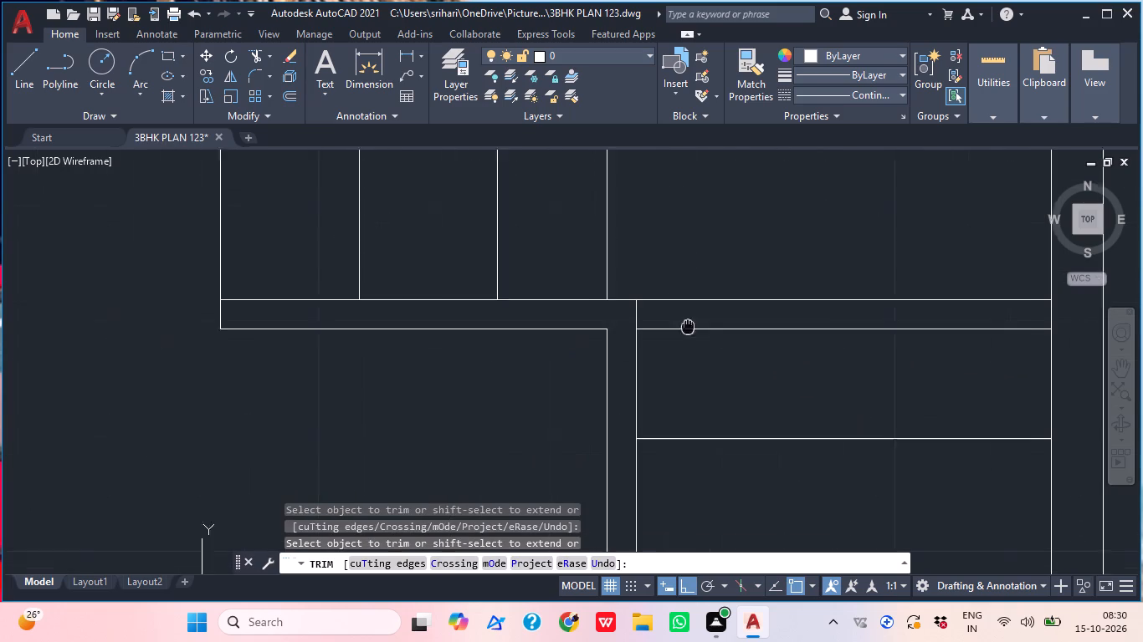
middle_drag(691, 326, 693, 326)
click(704, 315)
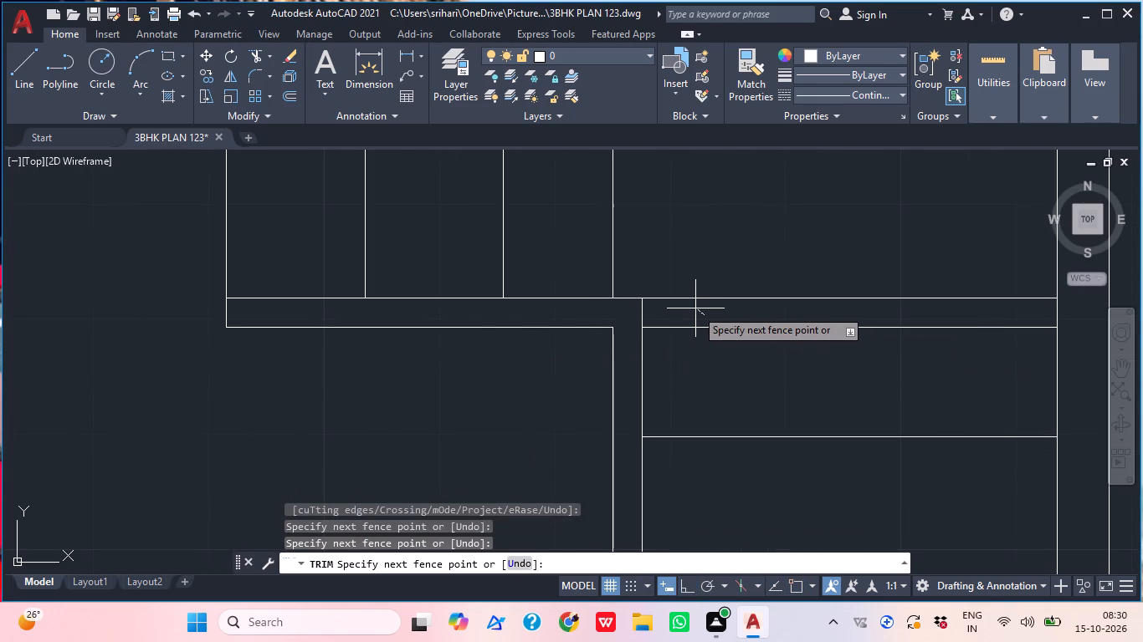
click(693, 337)
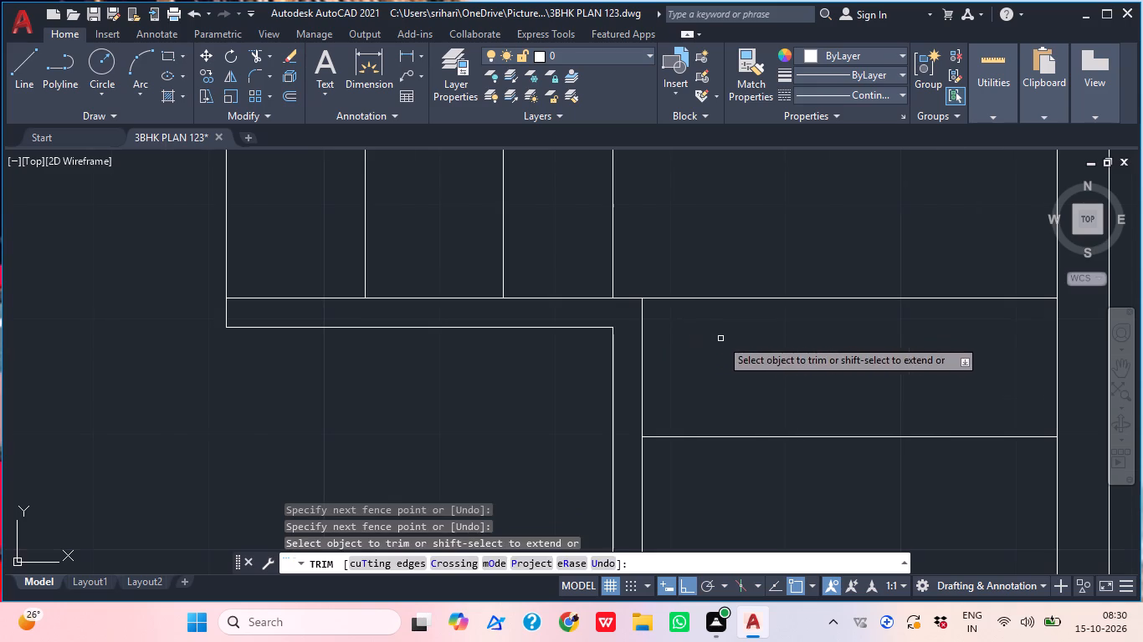
scroll(720, 339, down, 2)
middle_drag(797, 373, 705, 410)
scroll(708, 410, down, 1)
key(Escape)
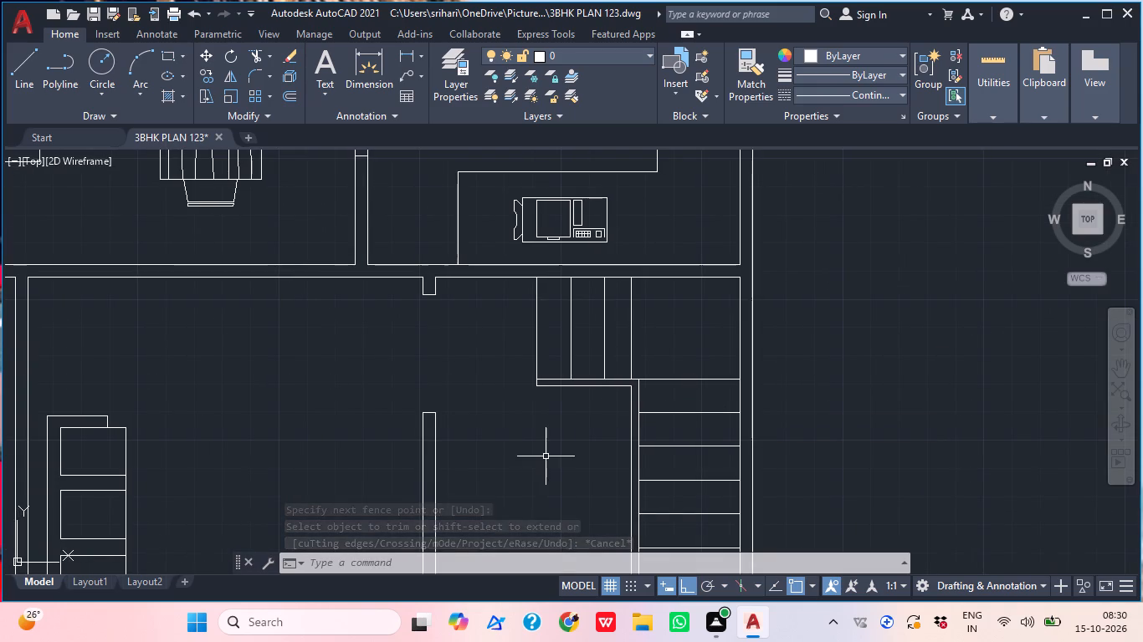
Review the whole floor plan, from the bedrooms and bathrooms through the dining area and kitchen to the front room and staircase.
middle_drag(462, 405, 580, 432)
scroll(515, 431, down, 3)
middle_drag(569, 379, 556, 436)
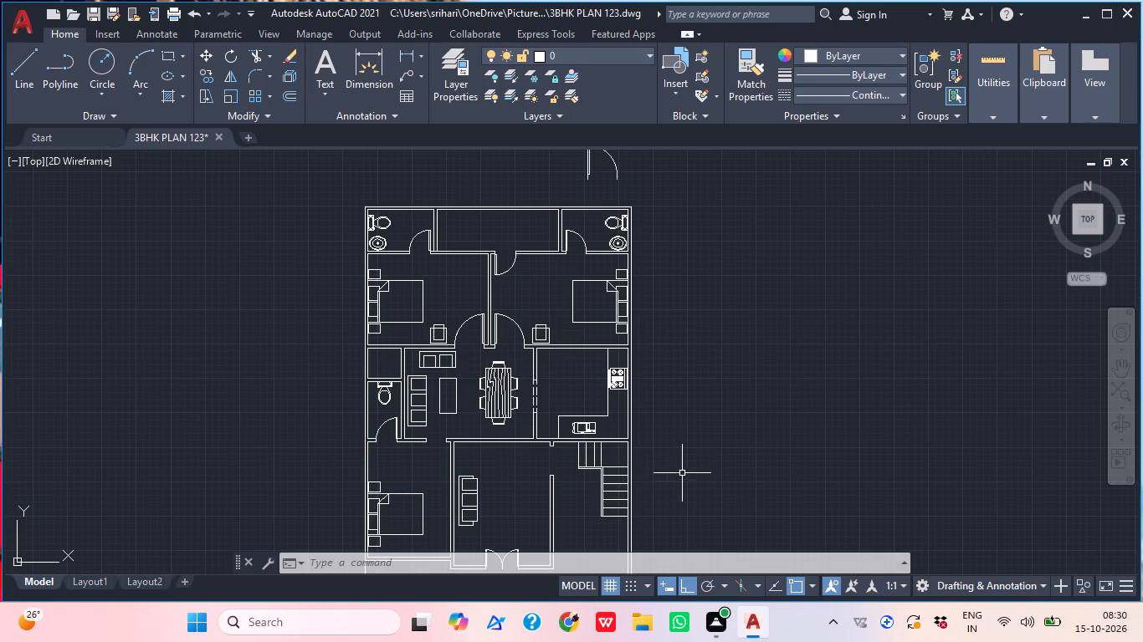
middle_drag(702, 464, 757, 434)
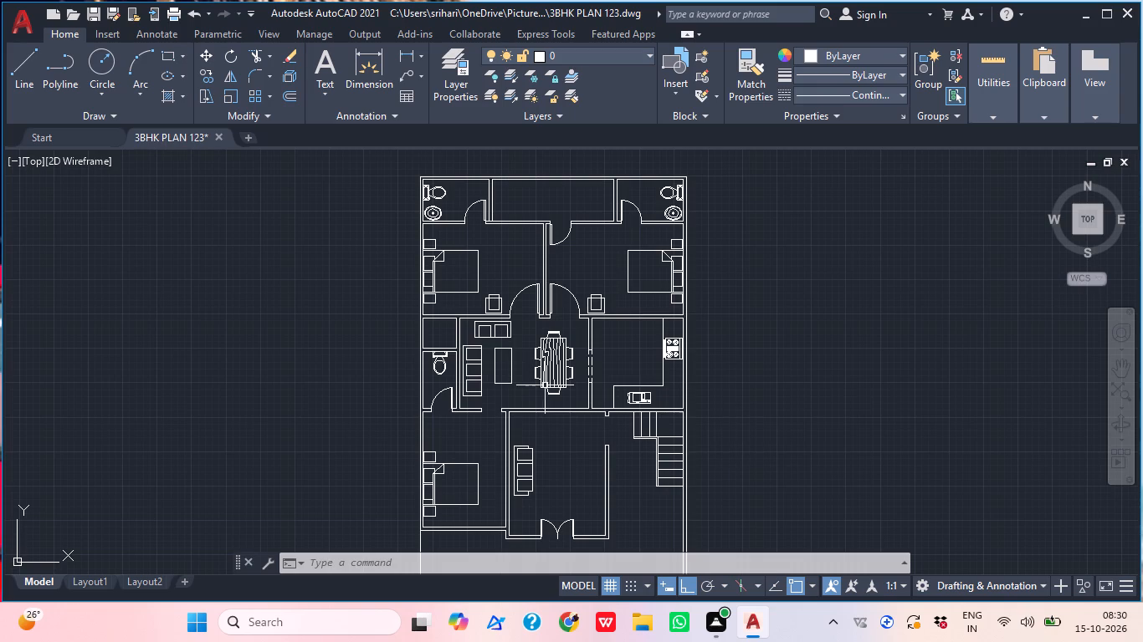
scroll(590, 441, up, 2)
middle_drag(594, 446, 619, 443)
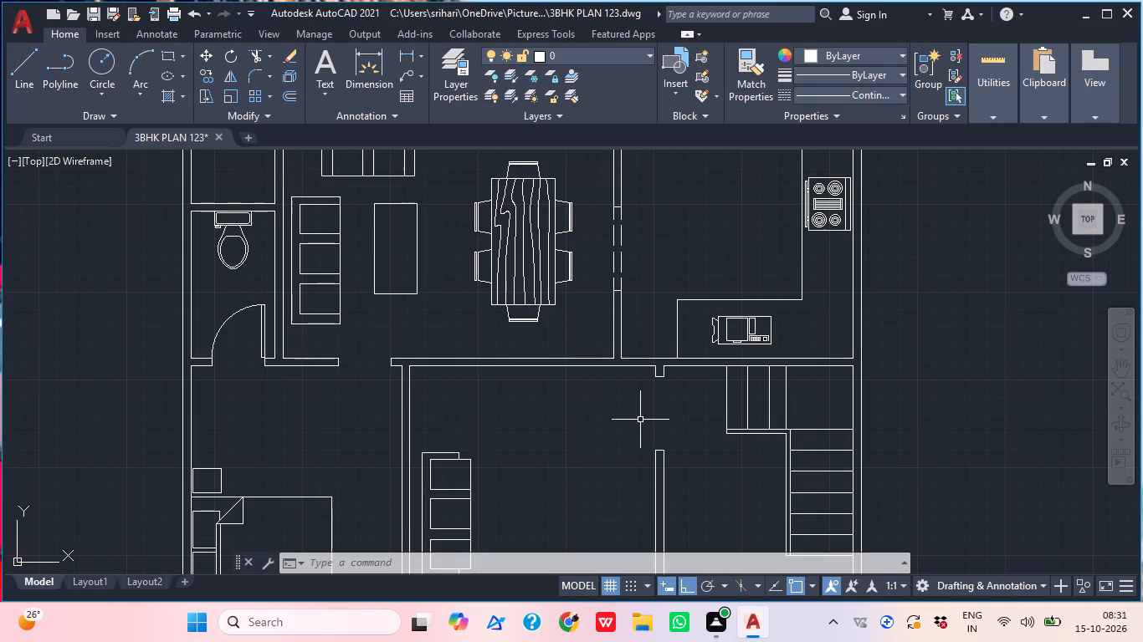
middle_drag(660, 419, 686, 393)
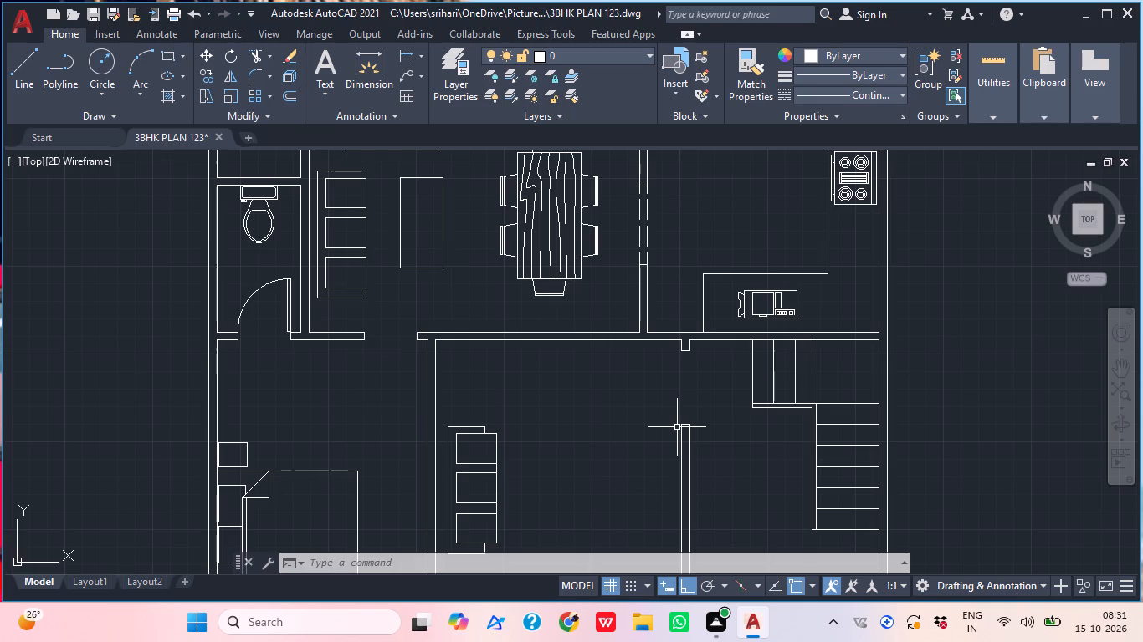
middle_drag(589, 433, 591, 443)
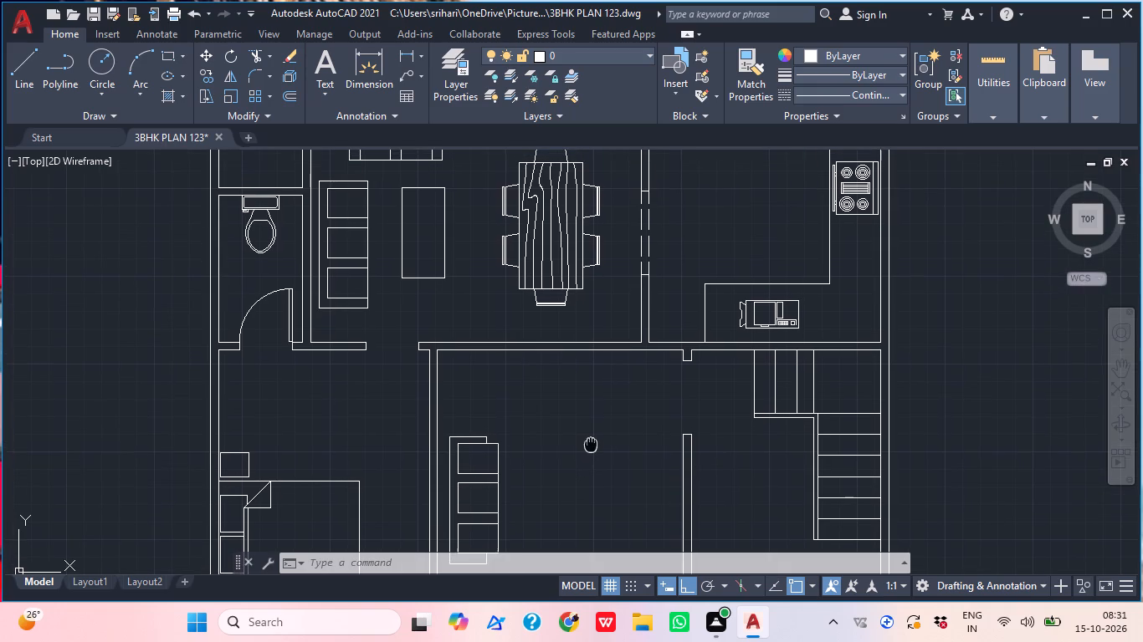
middle_drag(646, 381, 653, 477)
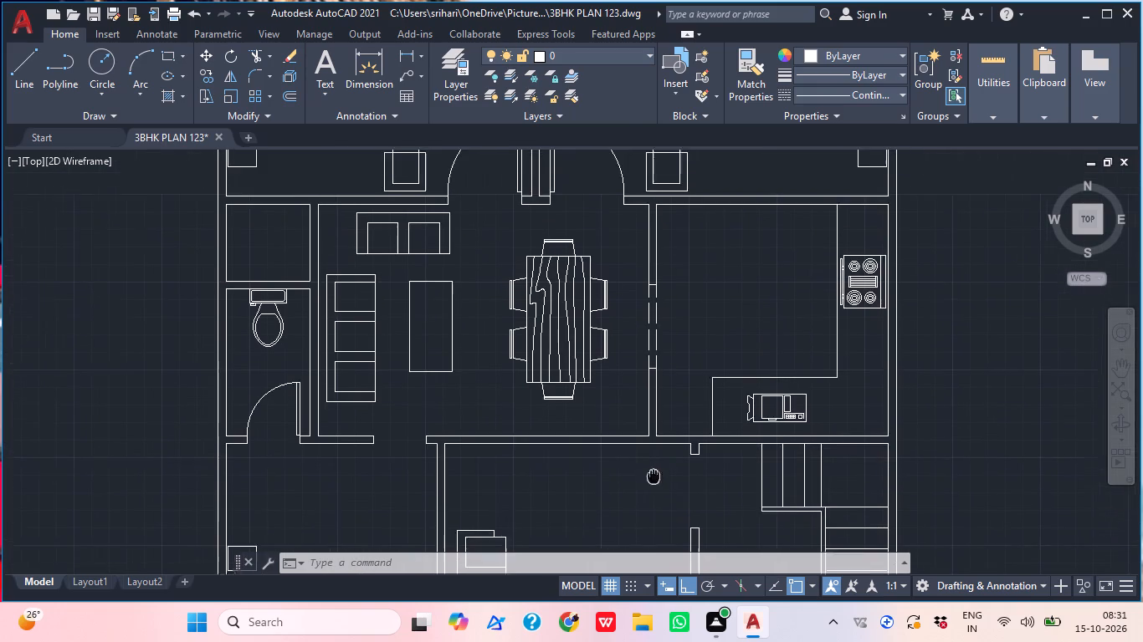
middle_drag(653, 477, 652, 481)
middle_drag(667, 398, 633, 476)
scroll(656, 420, down, 1)
middle_drag(705, 393, 647, 481)
middle_drag(587, 369, 599, 393)
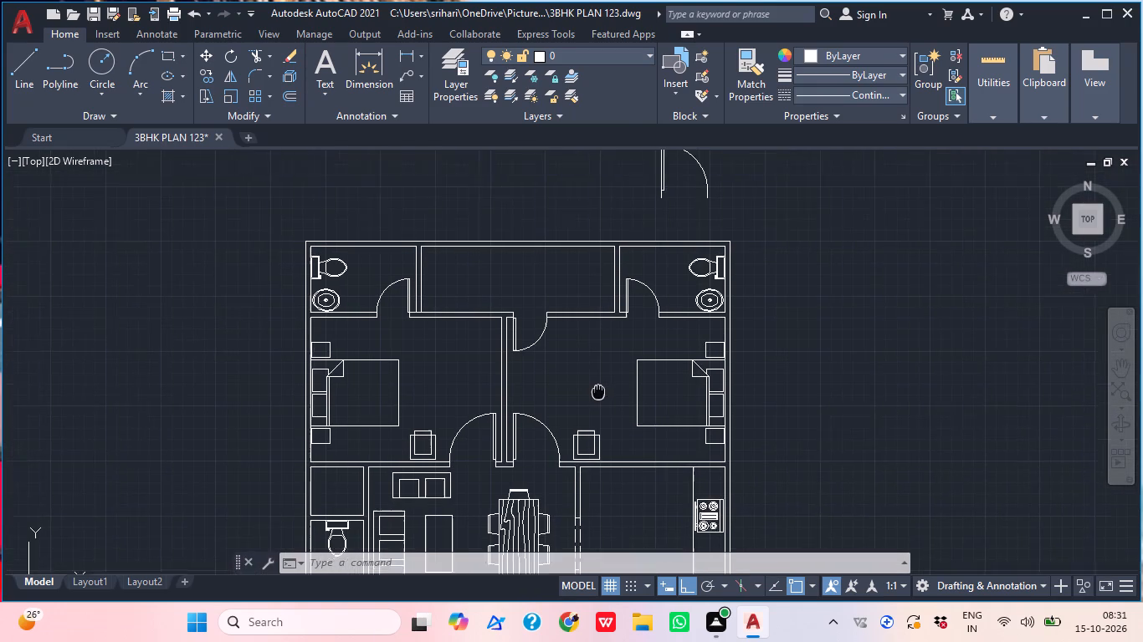
middle_drag(599, 393, 605, 407)
middle_drag(607, 437, 591, 397)
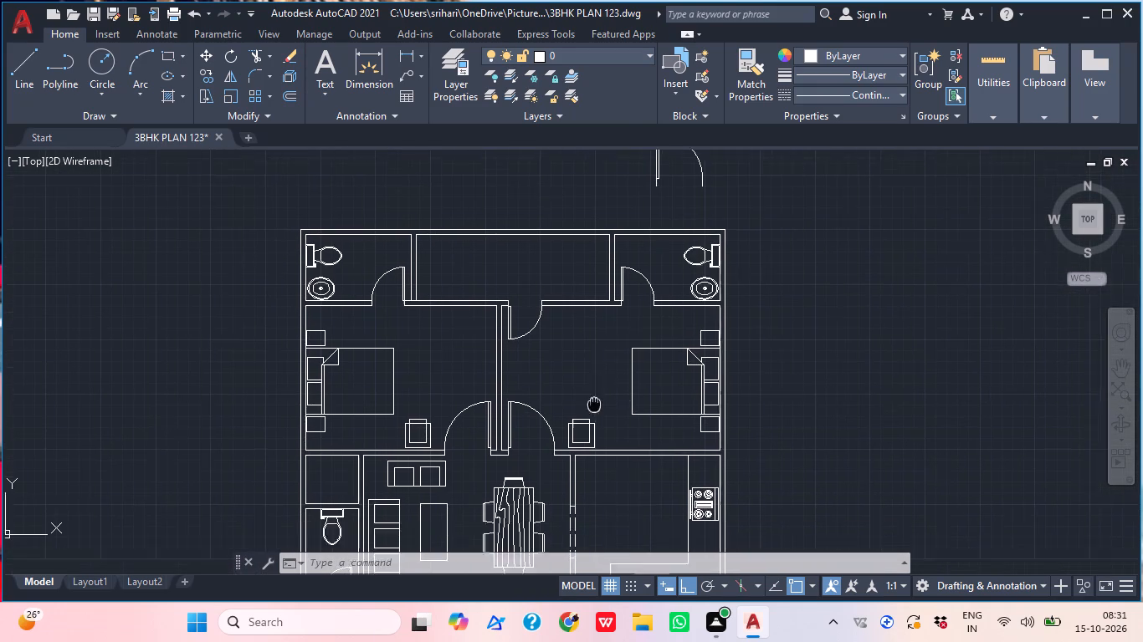
middle_drag(591, 397, 571, 159)
middle_drag(594, 385, 602, 385)
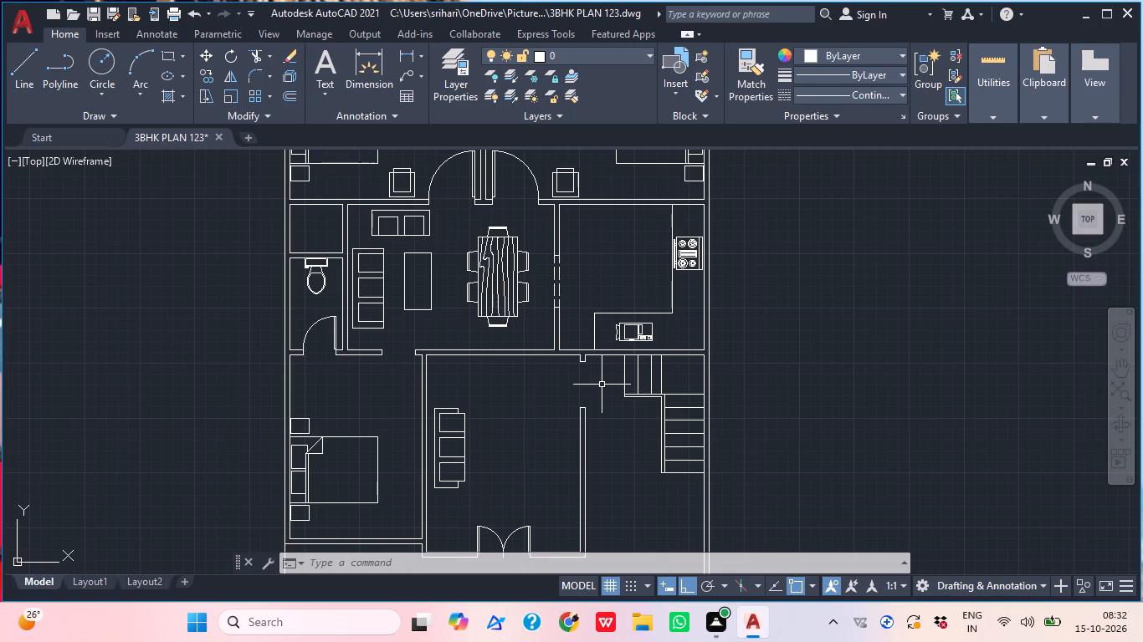
Draw a rectangle about 3'-3" by 2'-2" in the open floor of the front room, beside the sofa.
middle_drag(539, 476, 603, 388)
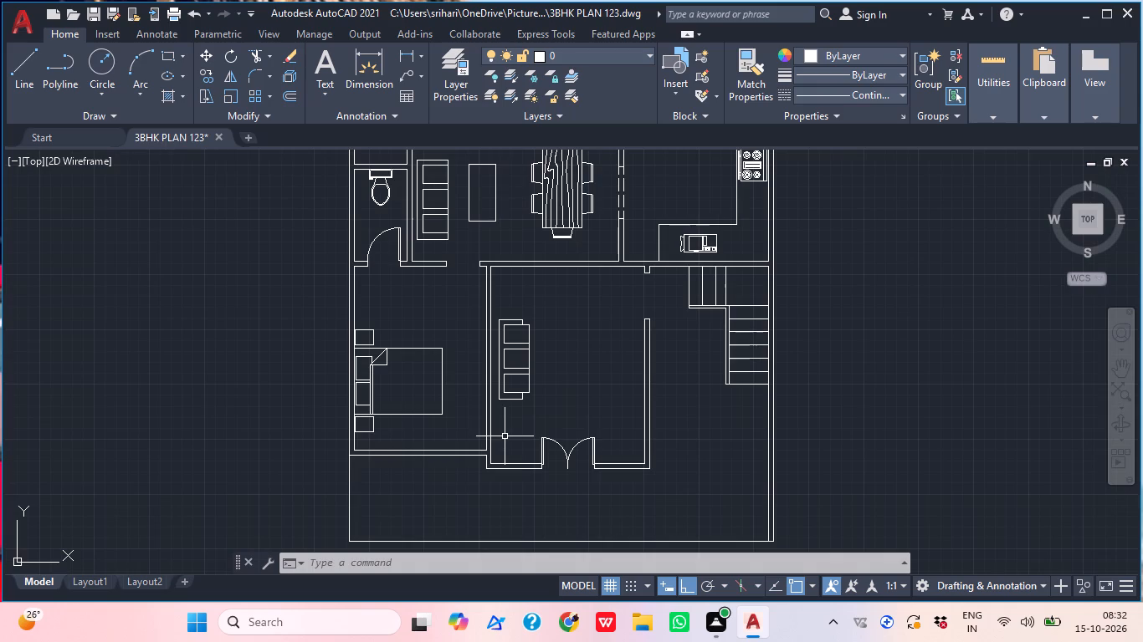
text(REC)
key(space)
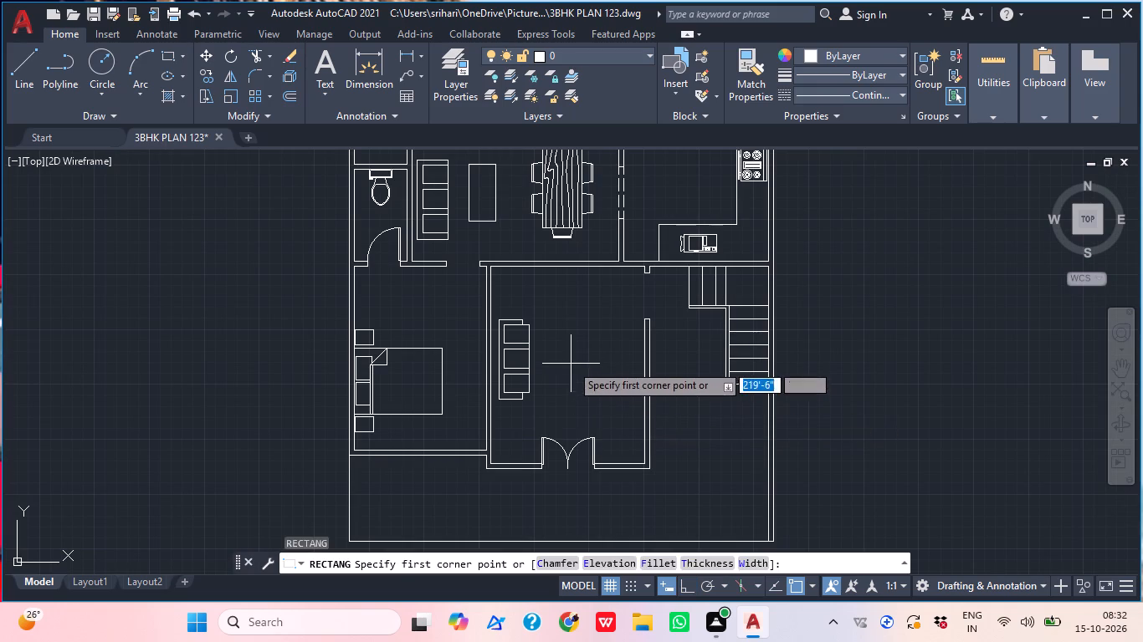
click(571, 339)
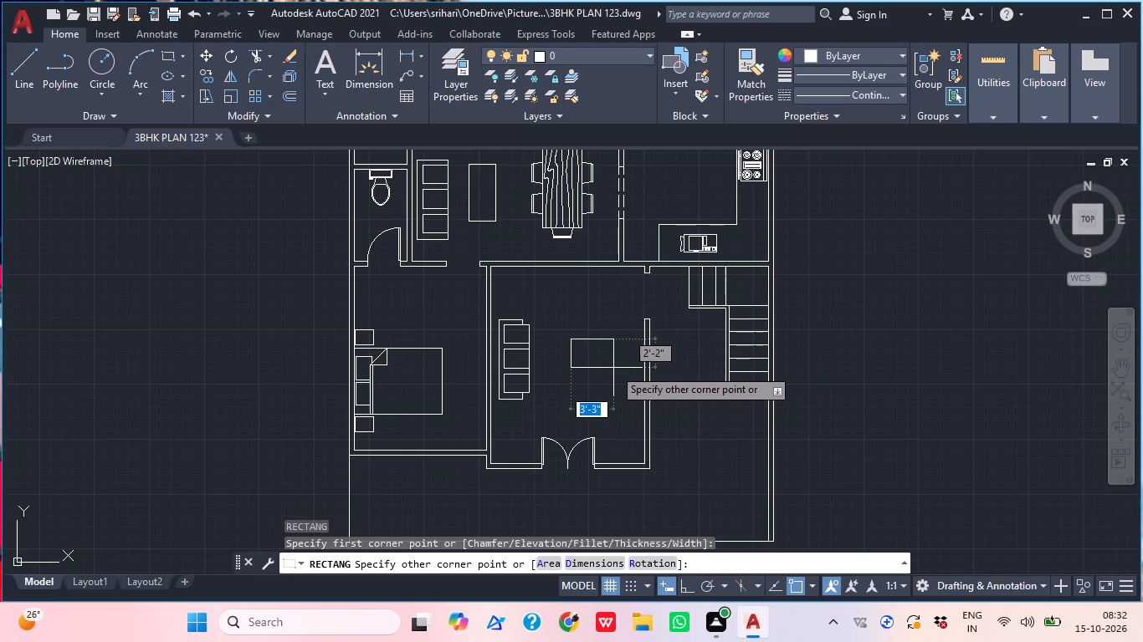
click(613, 368)
With Ortho off, rotate the front room's new rectangle freehand to a diagonal tilt of about 45°.
click(616, 386)
click(598, 369)
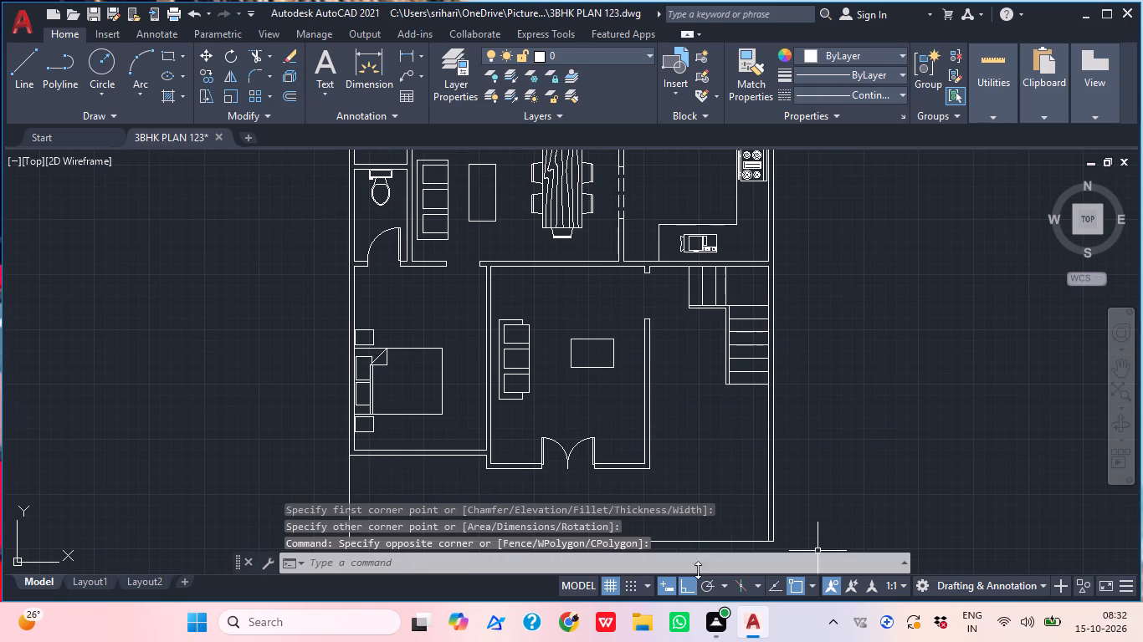
click(686, 583)
click(624, 385)
click(597, 364)
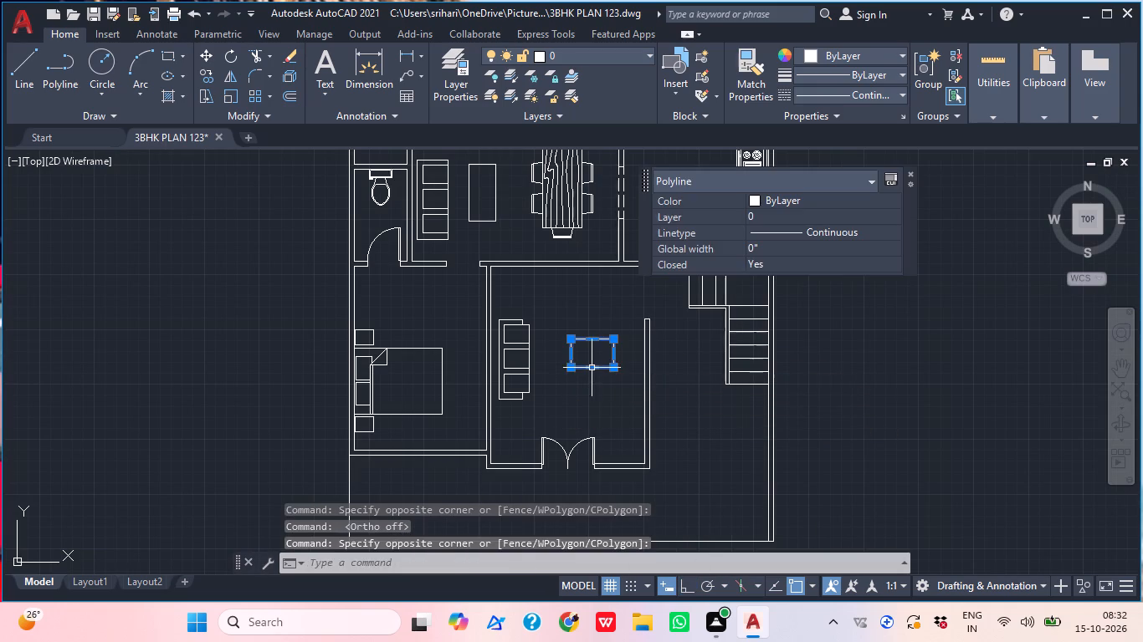
text(RO)
key(space)
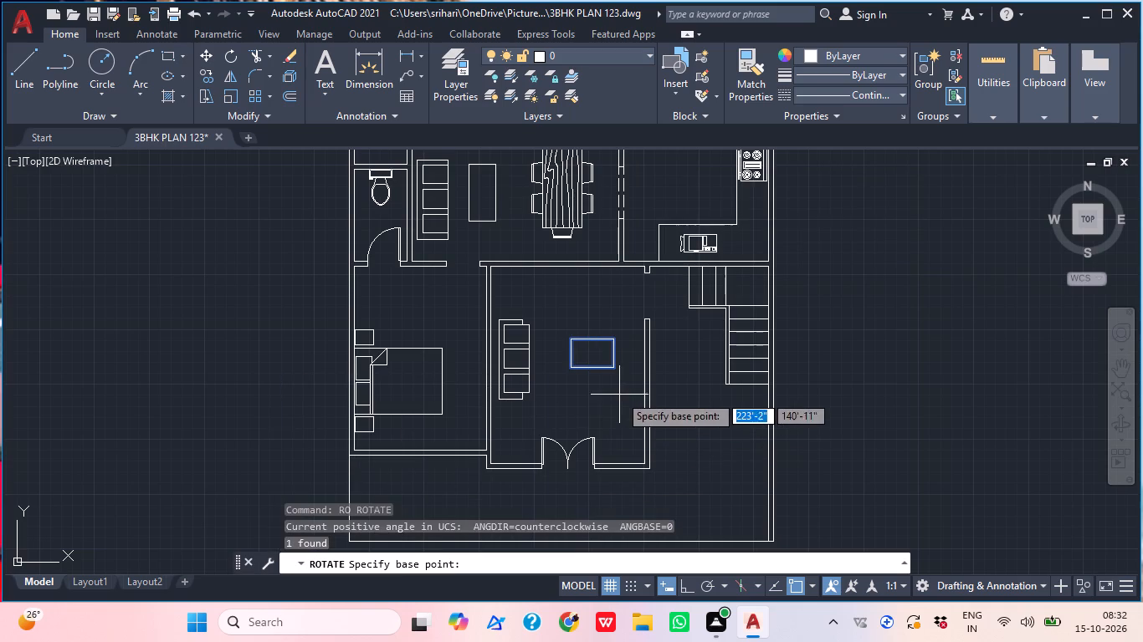
click(615, 390)
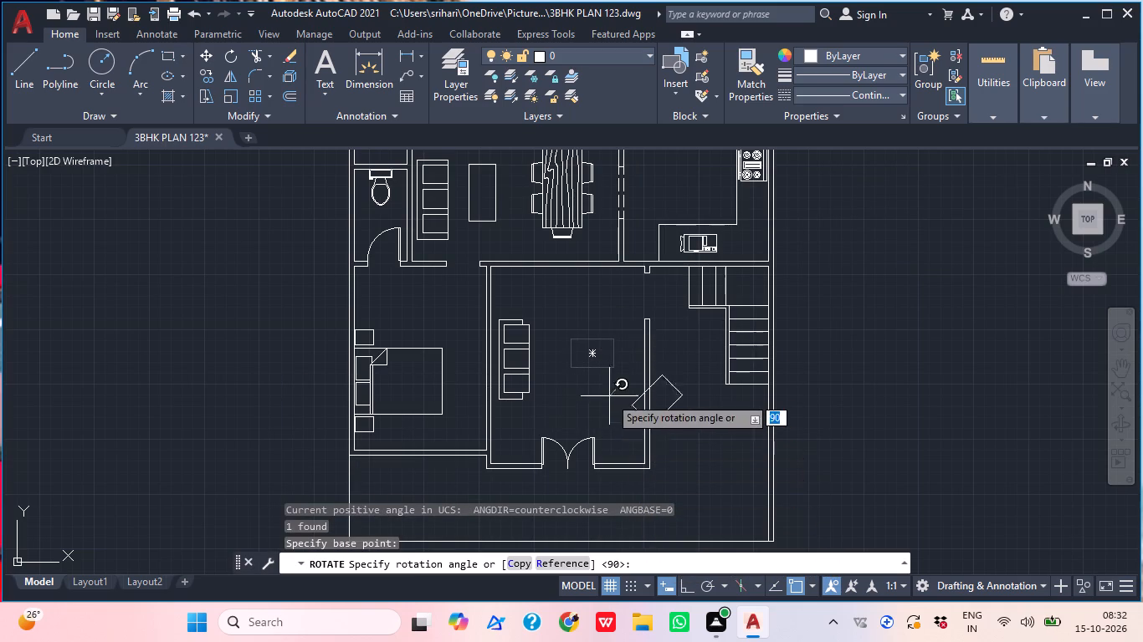
scroll(596, 340, up, 2)
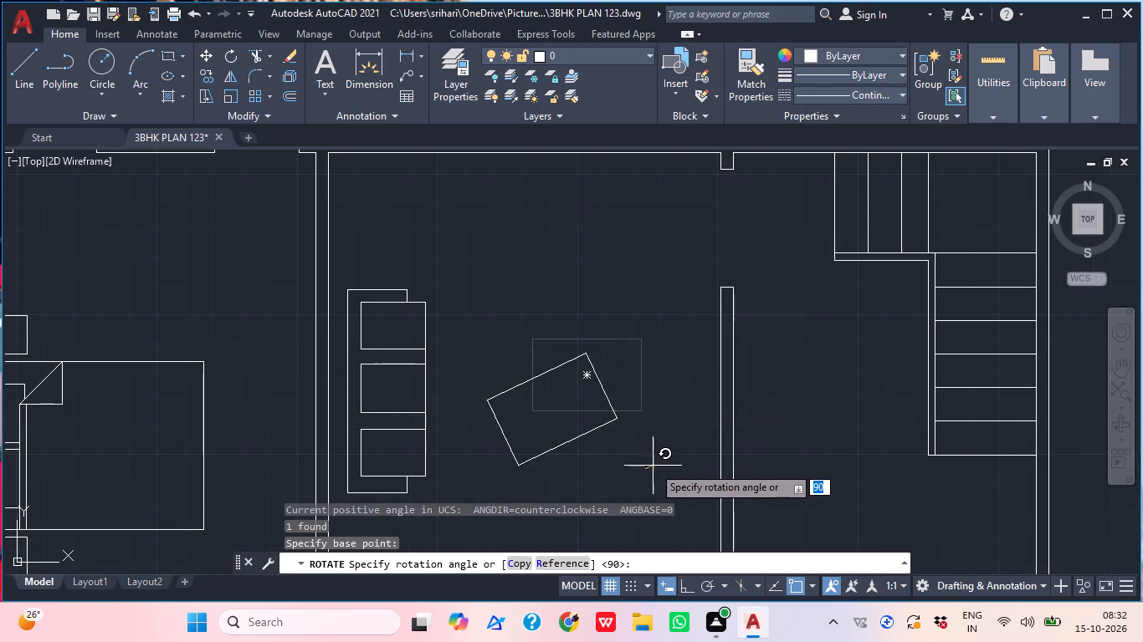
middle_drag(657, 464, 687, 385)
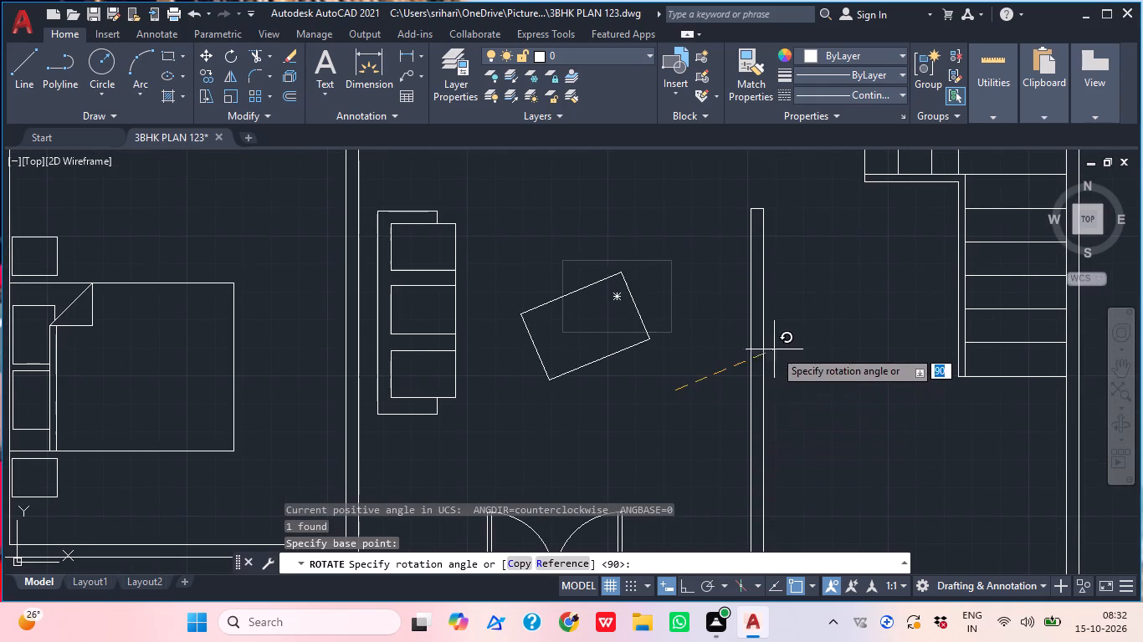
click(787, 278)
Move the tilted rectangle from the front room into the bedroom, near the corner beyond the foot of the bed.
scroll(661, 399, down, 1)
click(627, 412)
click(586, 393)
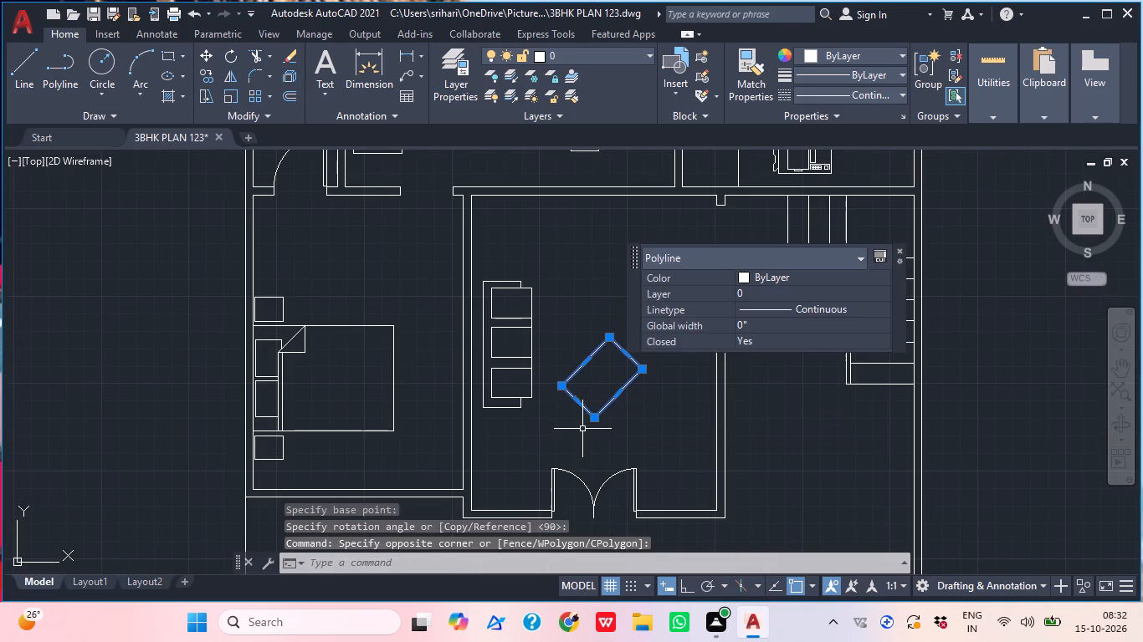
text(M)
key(space)
click(596, 395)
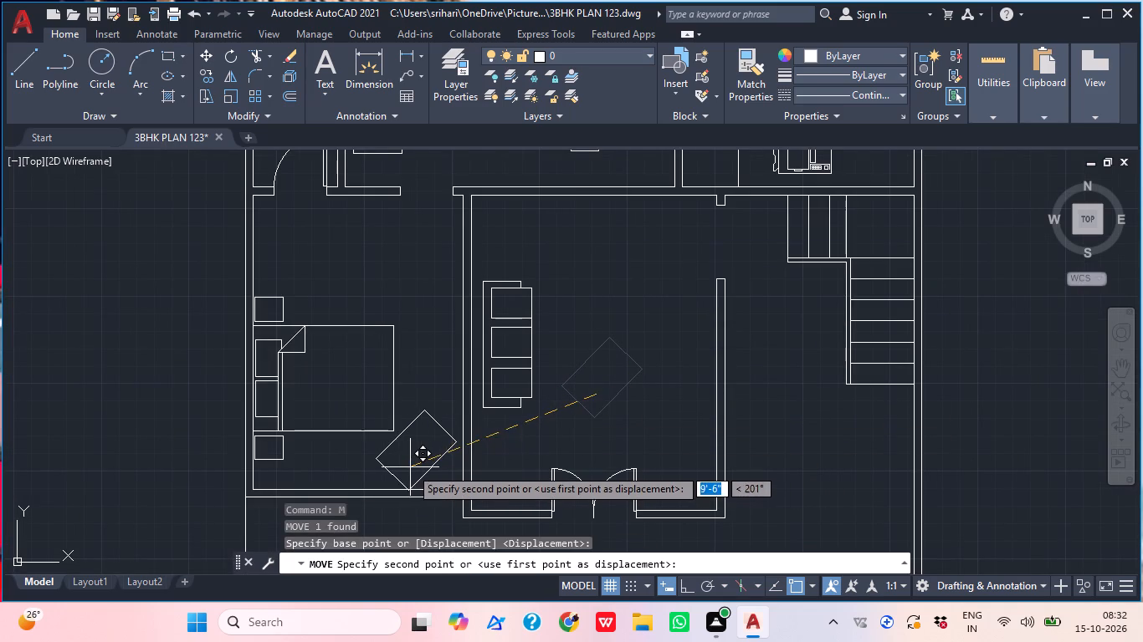
click(410, 464)
Scale the tilted rectangle down freehand to less than half its size.
click(439, 474)
click(424, 465)
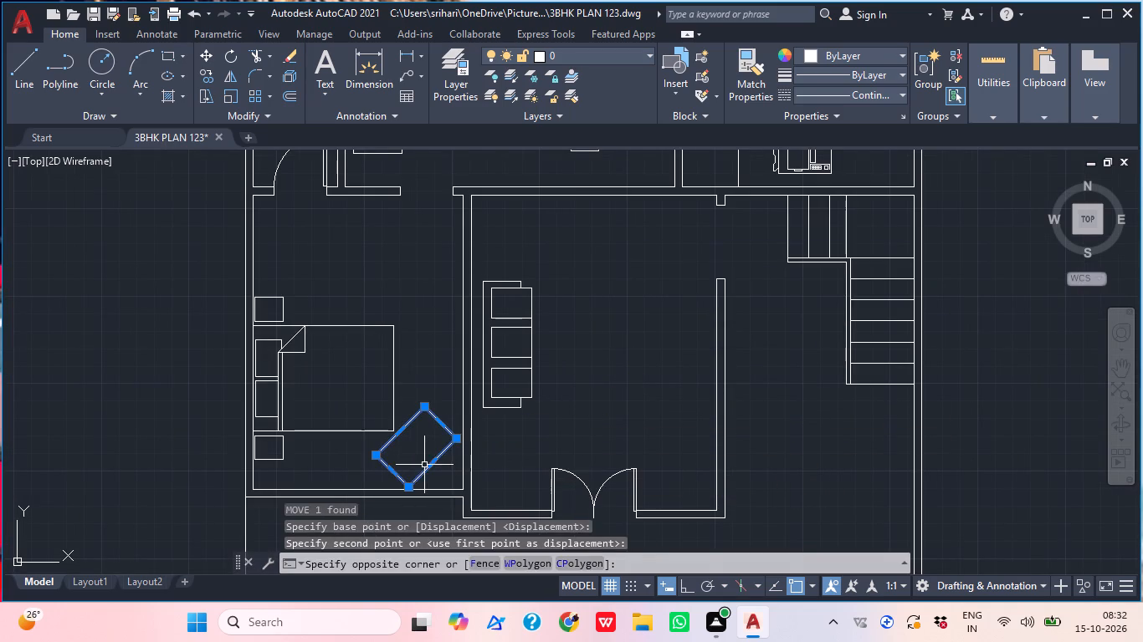
text(SC)
key(space)
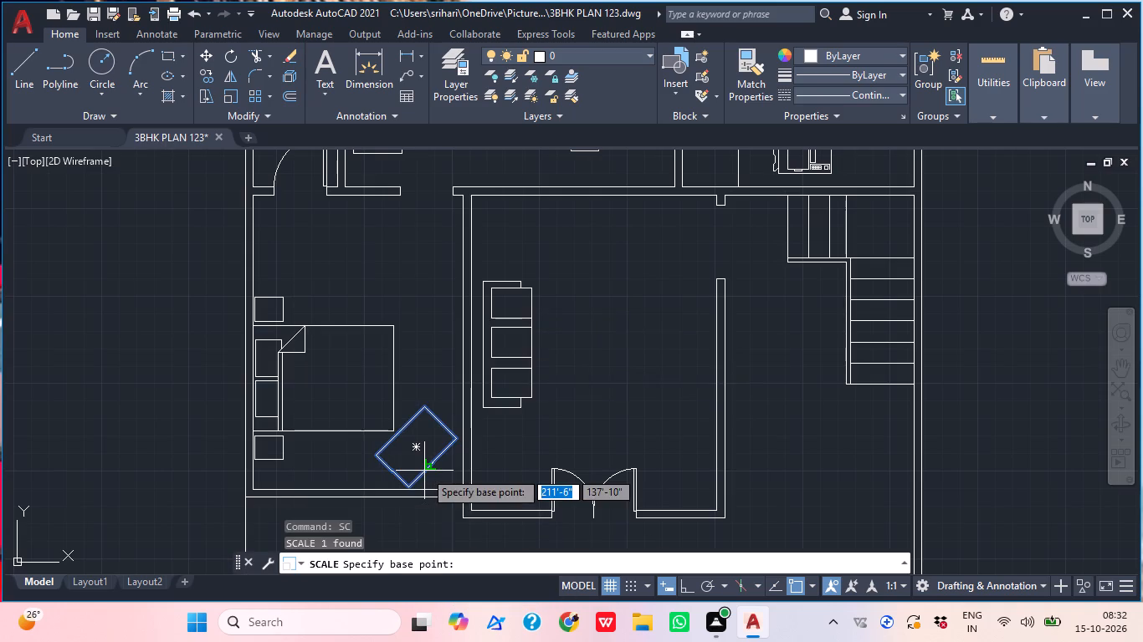
scroll(424, 471, up, 2)
click(420, 443)
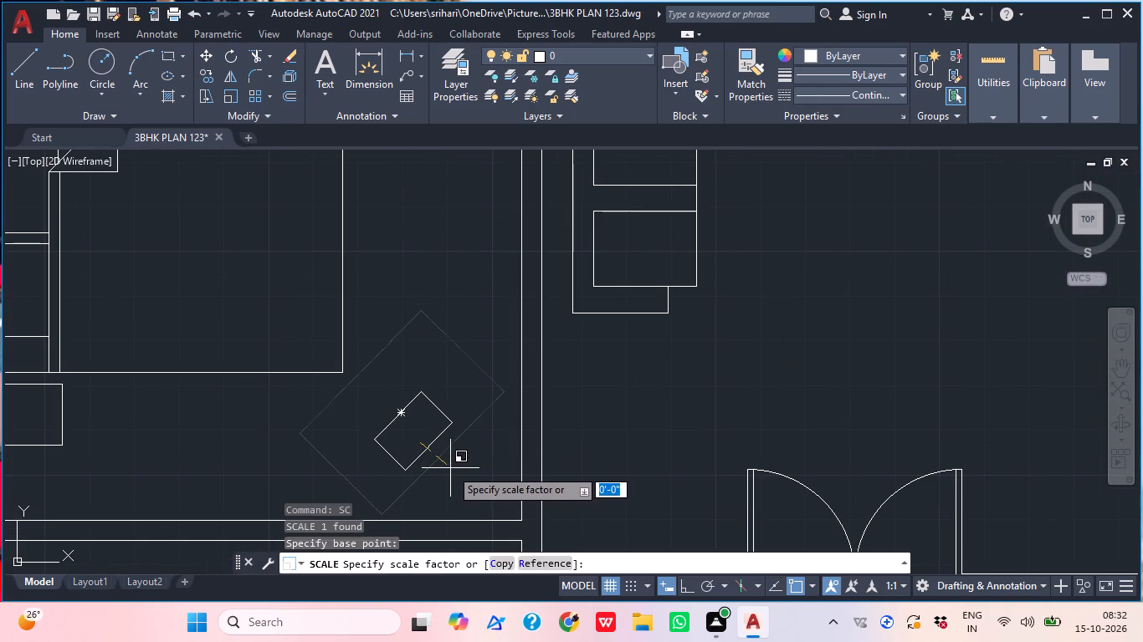
click(450, 468)
Move the reduced rectangle about 1'-4" diagonally closer to the bedroom's lower corner.
click(446, 461)
click(407, 445)
key(n)
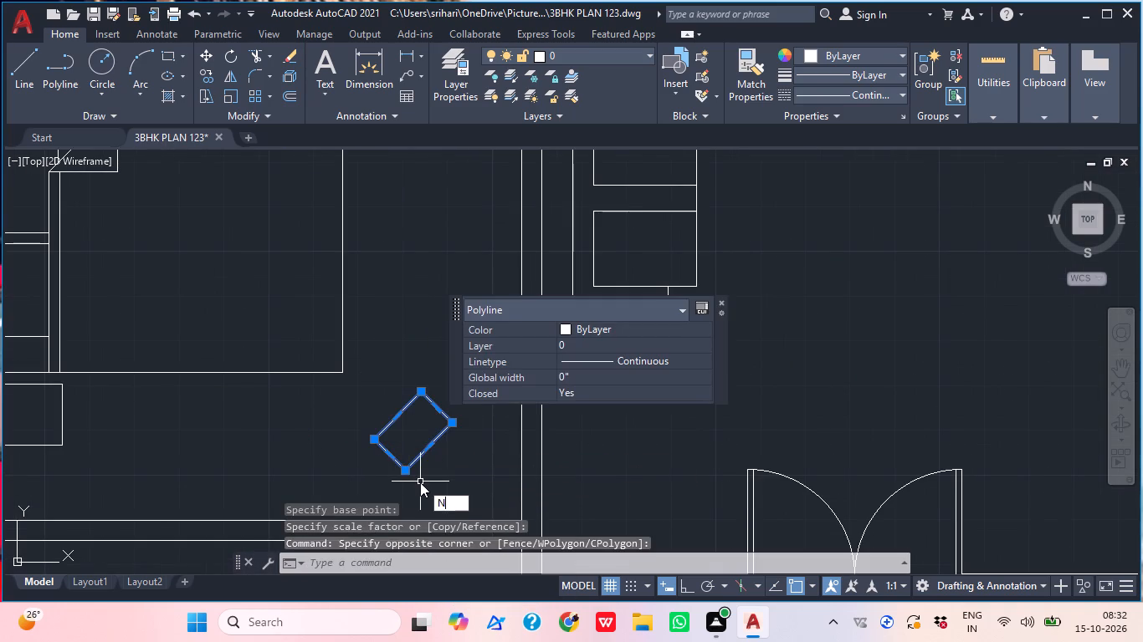
key(BackSpace)
key(BackSpace)
key(space)
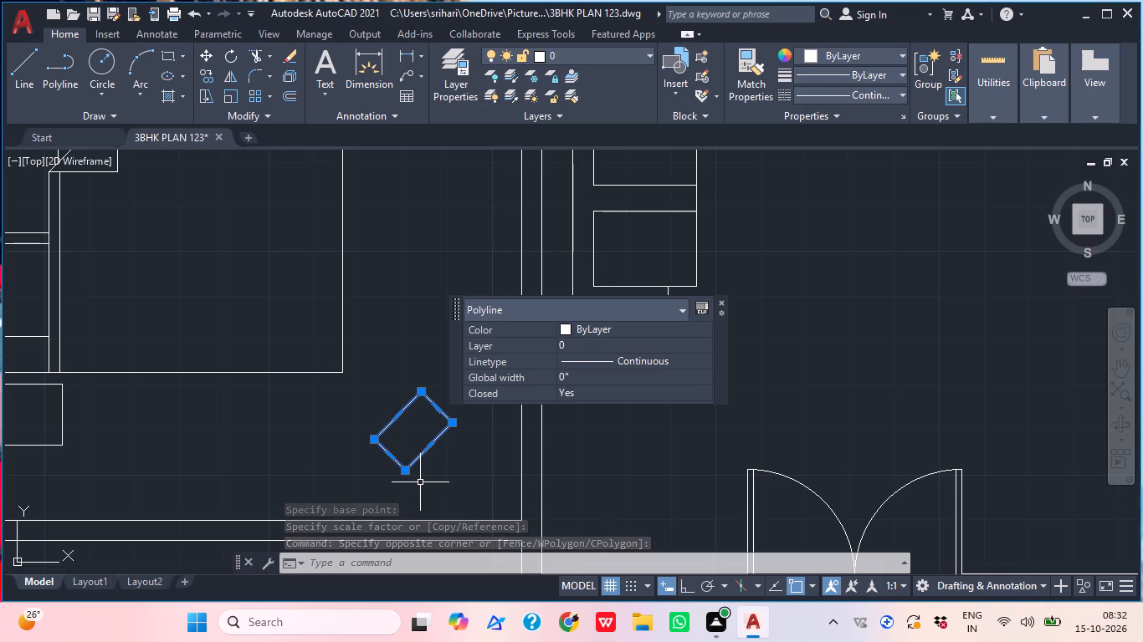
text(M)
key(space)
click(444, 461)
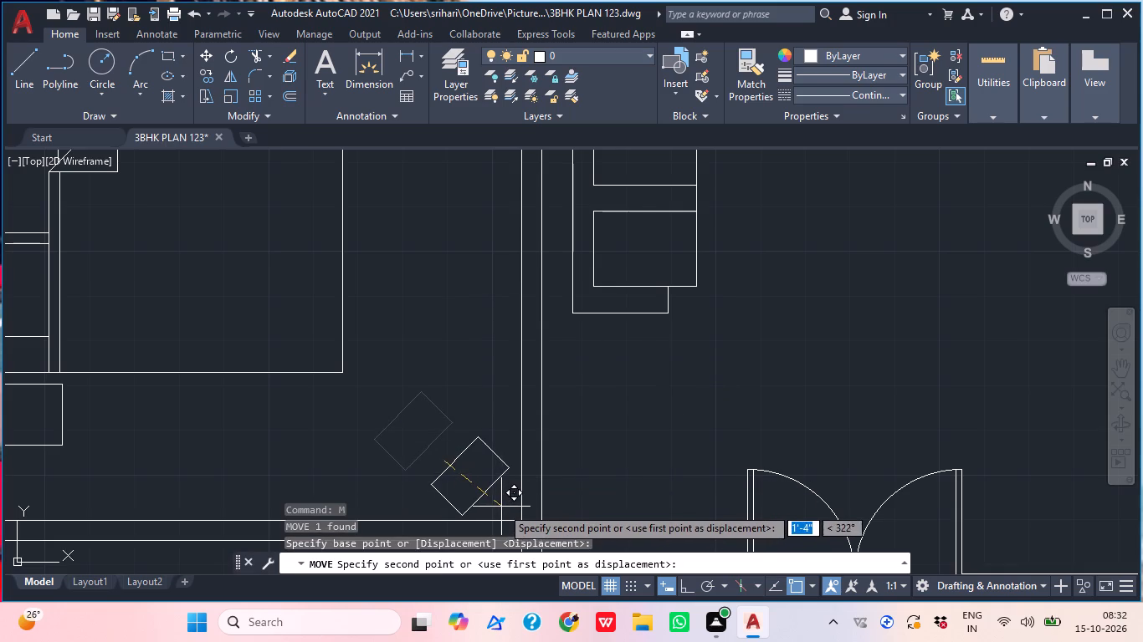
click(505, 505)
Draw a three-point arc around the tilted rectangle, from the bedroom's bottom wall across to the wall shared with the front room.
scroll(597, 460, down, 1)
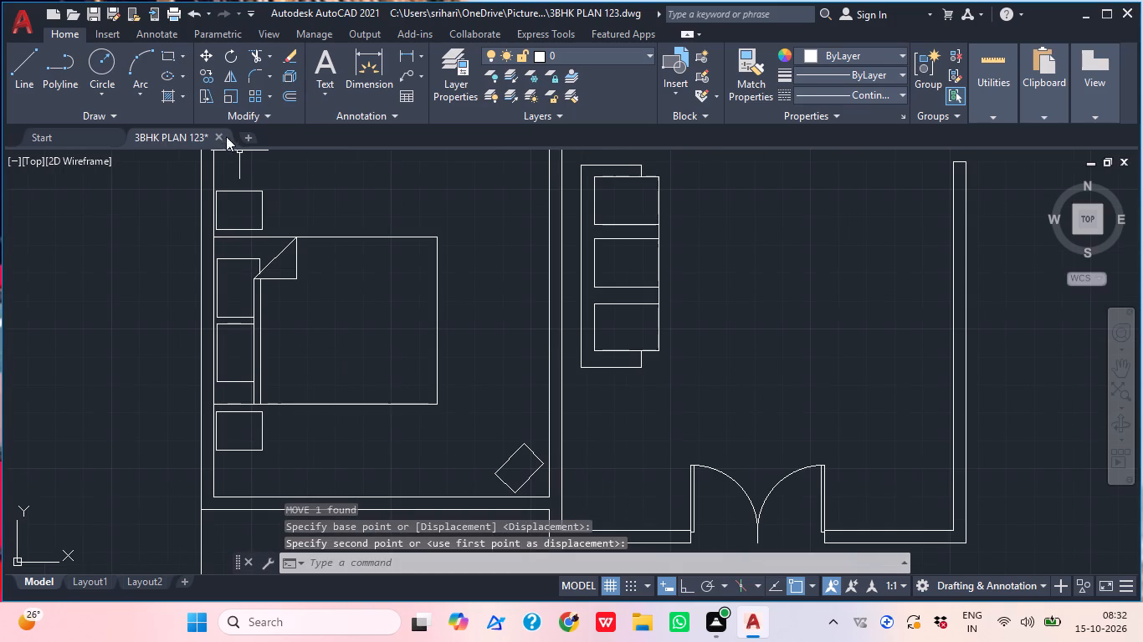
click(135, 59)
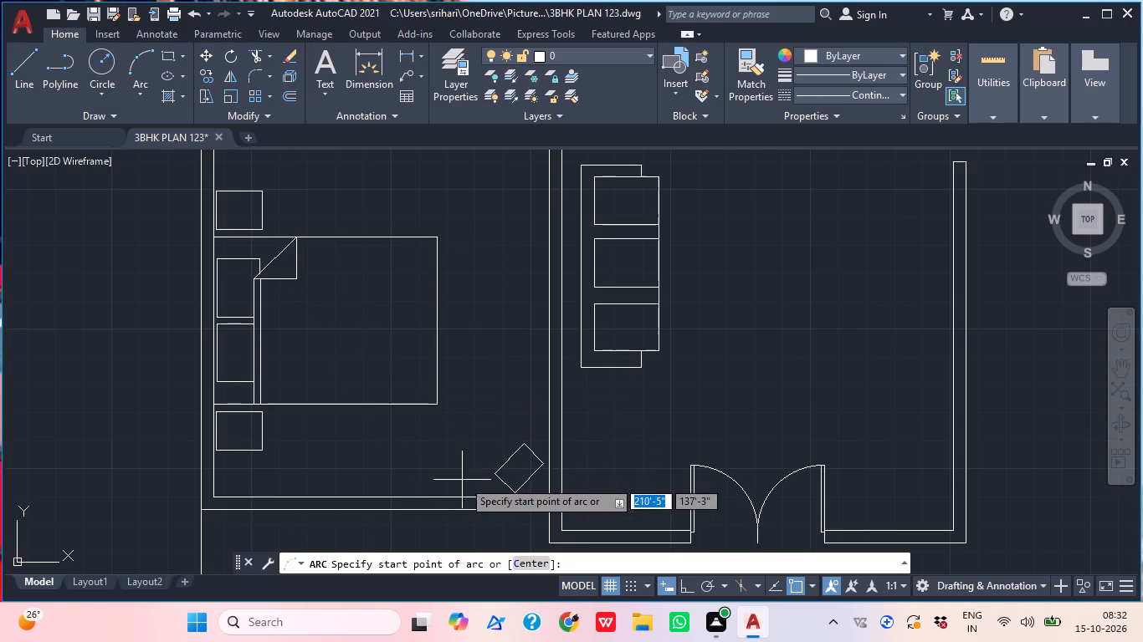
click(486, 498)
click(550, 435)
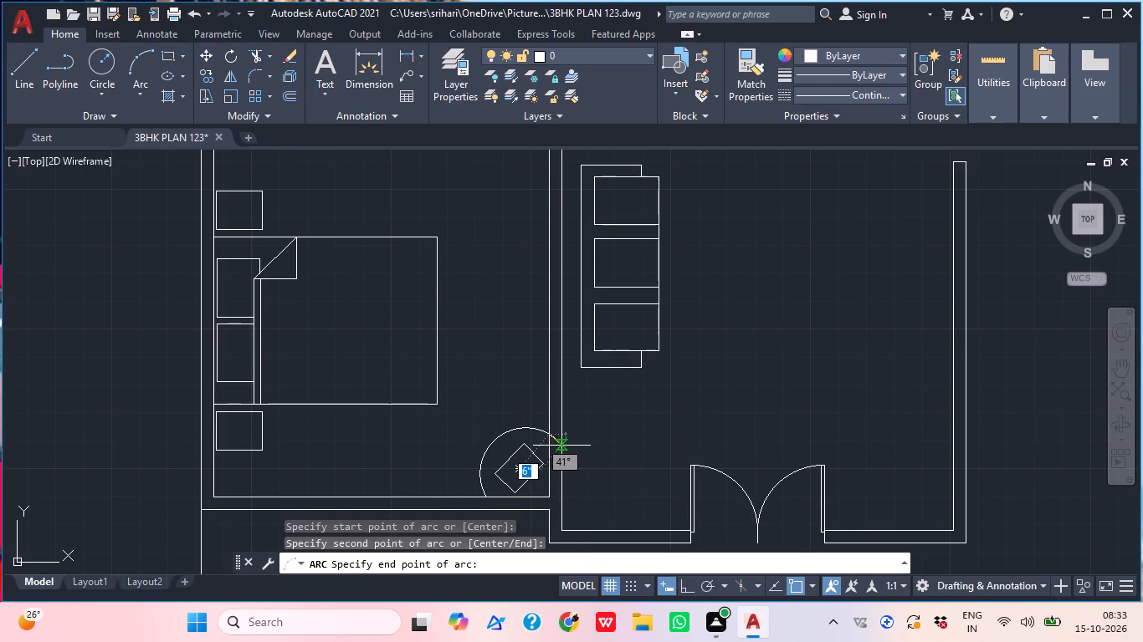
click(561, 446)
Trim the end of the arc that runs into the wall between the bedroom and the front room.
text(TR)
key(space)
scroll(531, 439, up, 2)
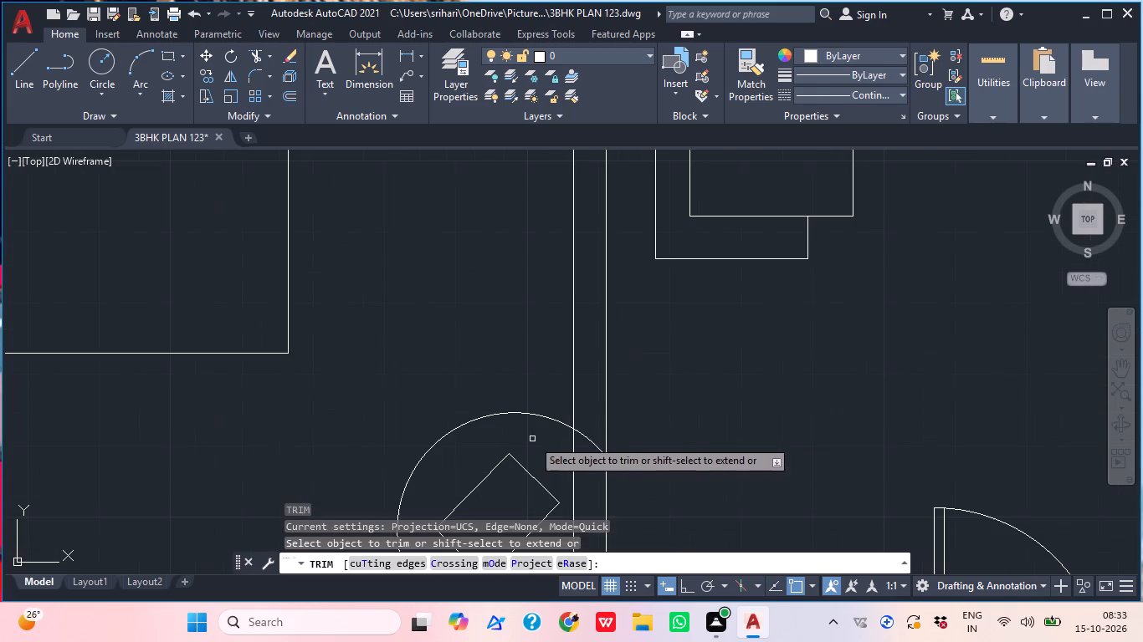
click(592, 442)
scroll(624, 377, down, 3)
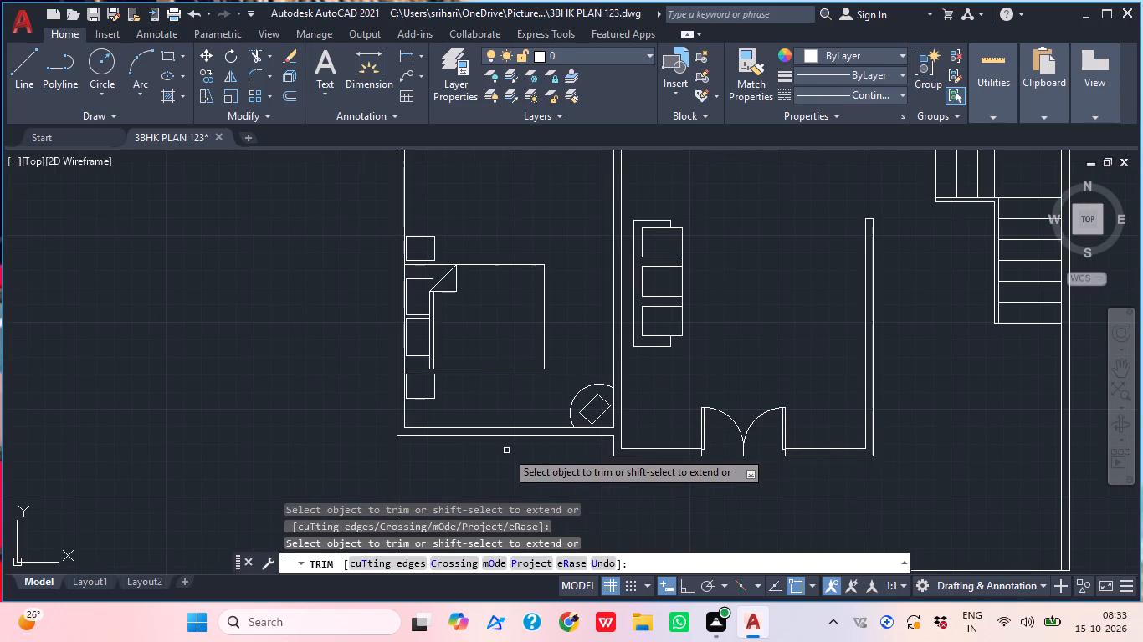
key(Escape)
Draw a narrow three-line back outline on the tilted rectangle's long edge facing the bedroom corner.
scroll(553, 452, up, 1)
middle_drag(618, 433, 551, 424)
scroll(552, 407, up, 2)
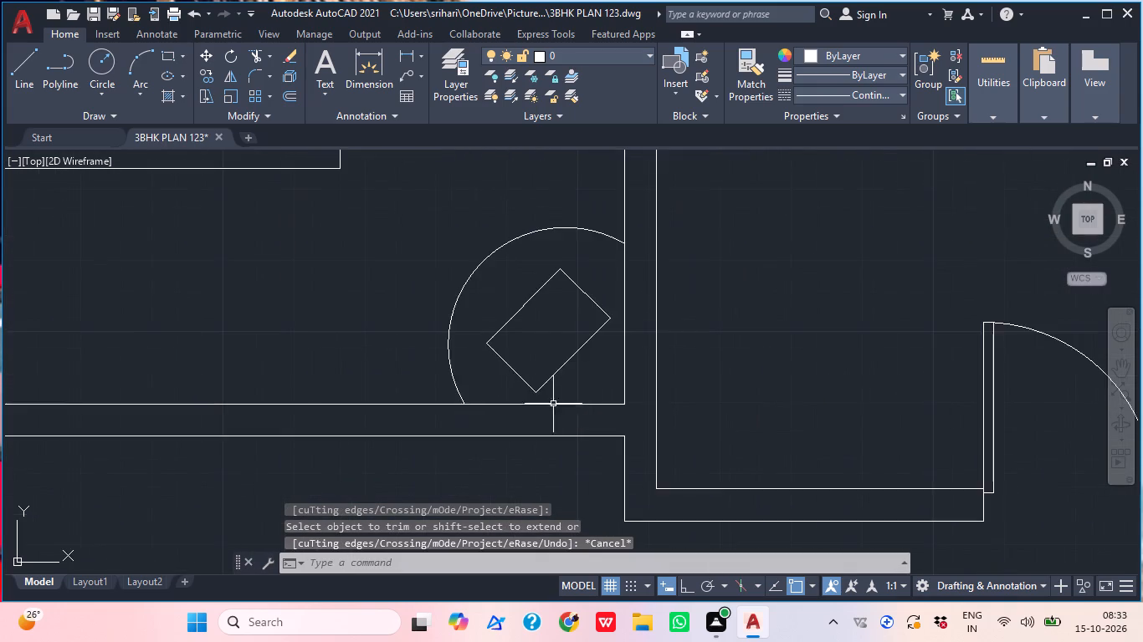
middle_drag(578, 387, 548, 429)
scroll(578, 387, up, 1)
text(L)
key(space)
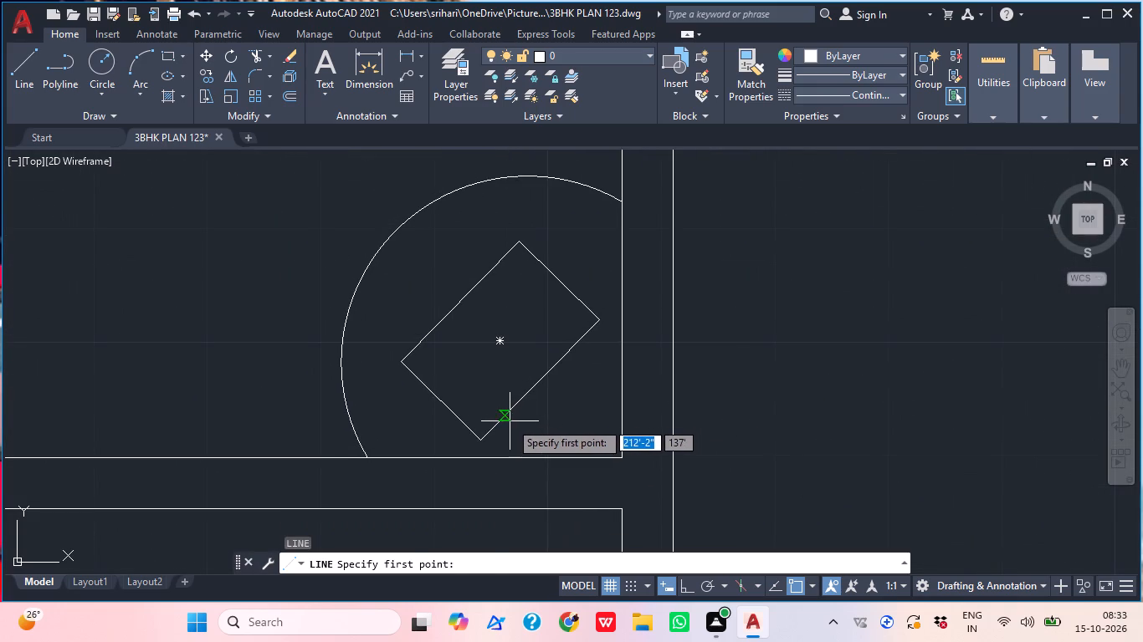
click(502, 421)
click(536, 442)
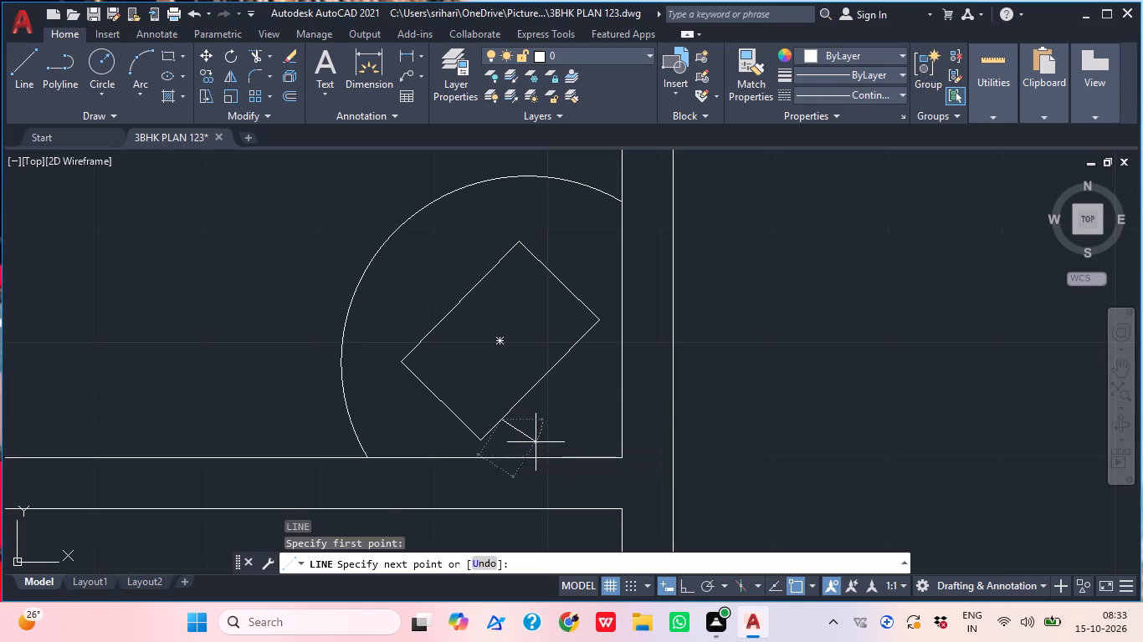
click(606, 367)
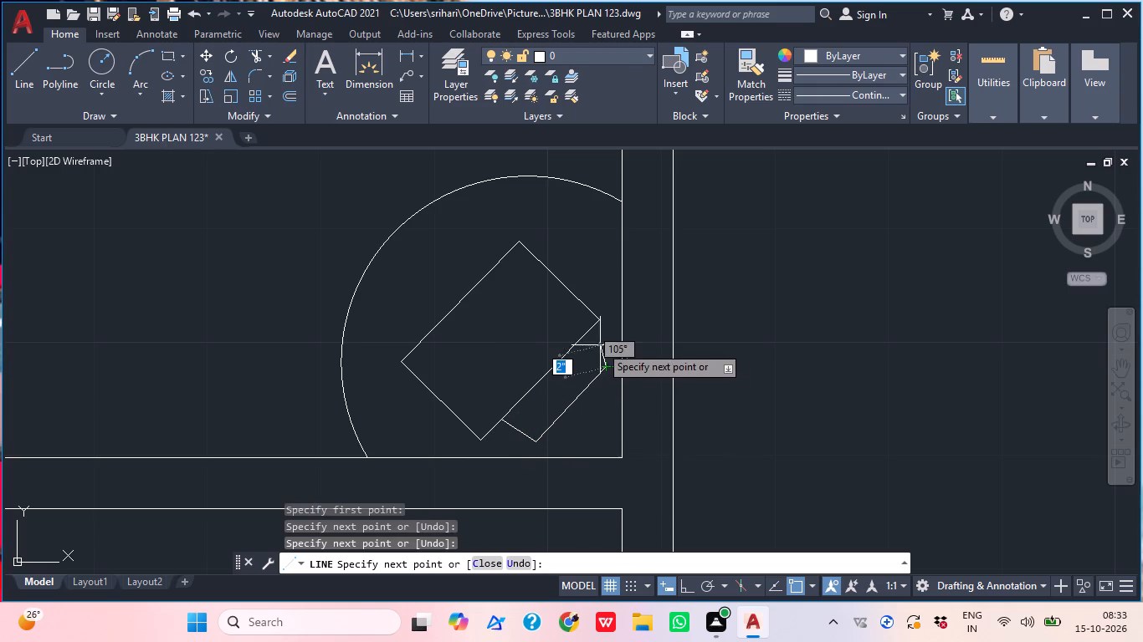
click(583, 343)
key(Escape)
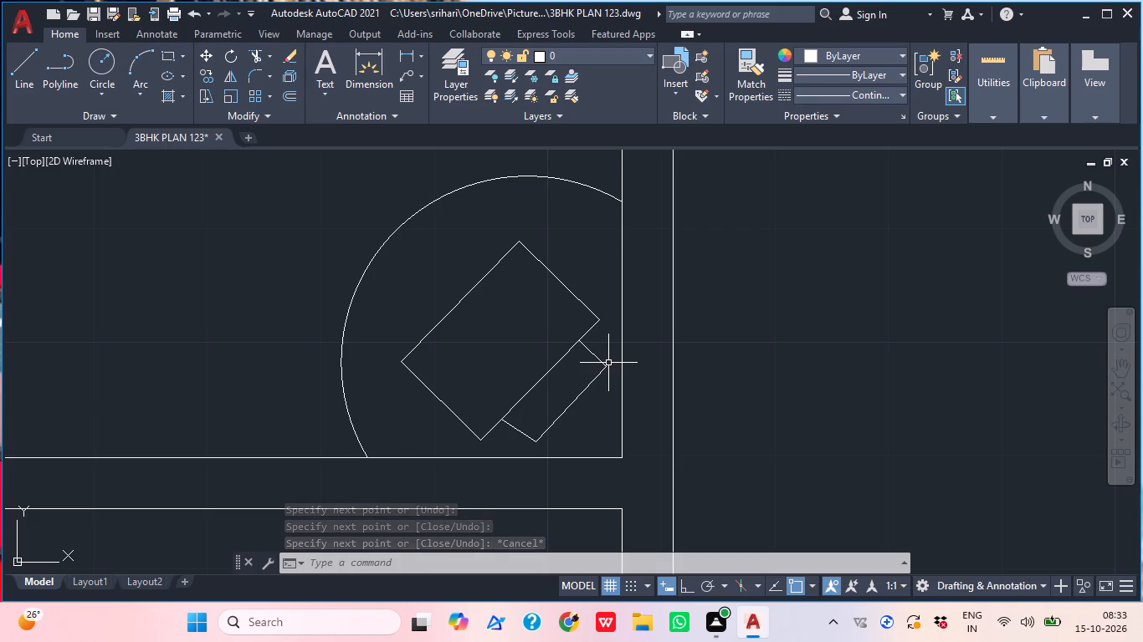
Review the new corner unit in the bedroom and the rest of the floor plan, up through the dining area to the upper bedrooms.
scroll(724, 359, down, 1)
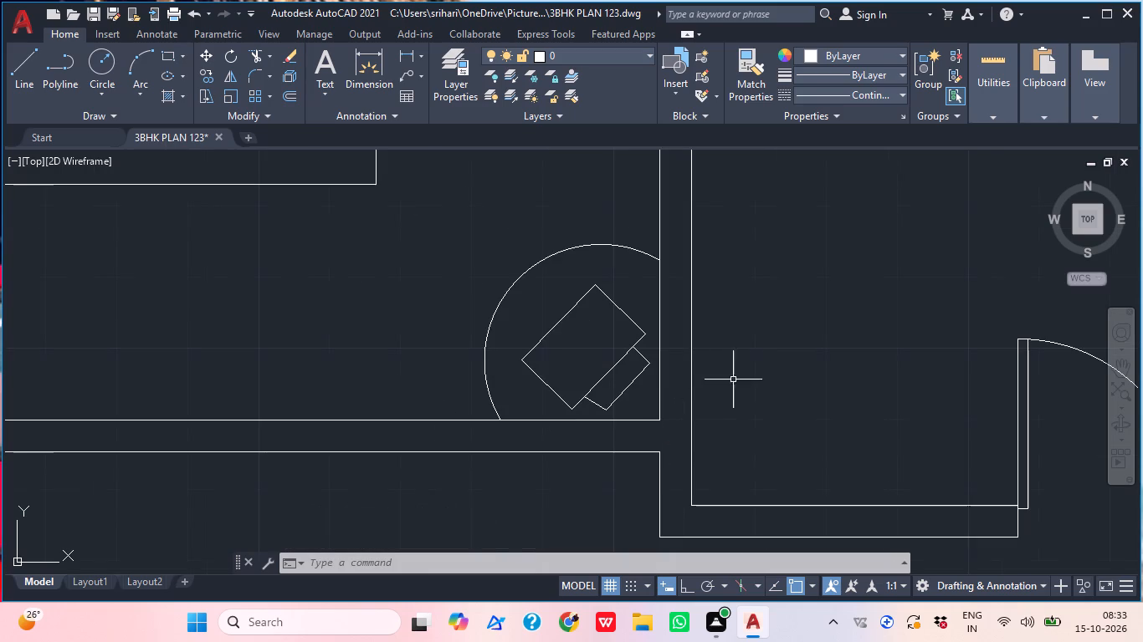
middle_drag(729, 379, 693, 425)
scroll(717, 394, down, 1)
middle_drag(736, 395, 628, 496)
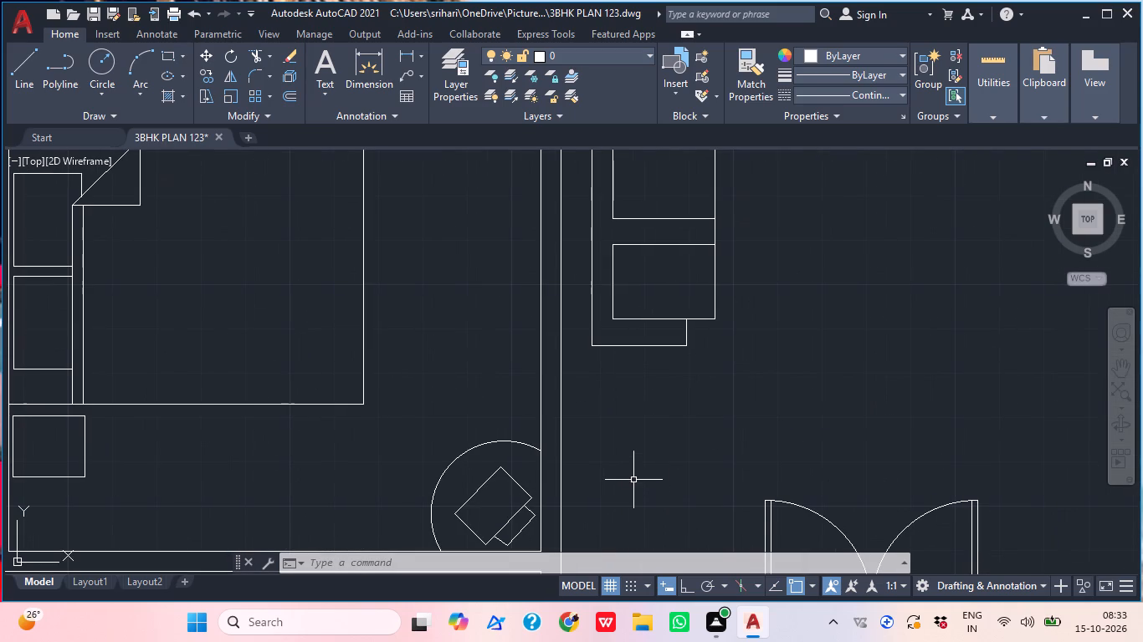
middle_drag(654, 480, 629, 506)
scroll(706, 418, down, 2)
middle_drag(694, 445, 653, 494)
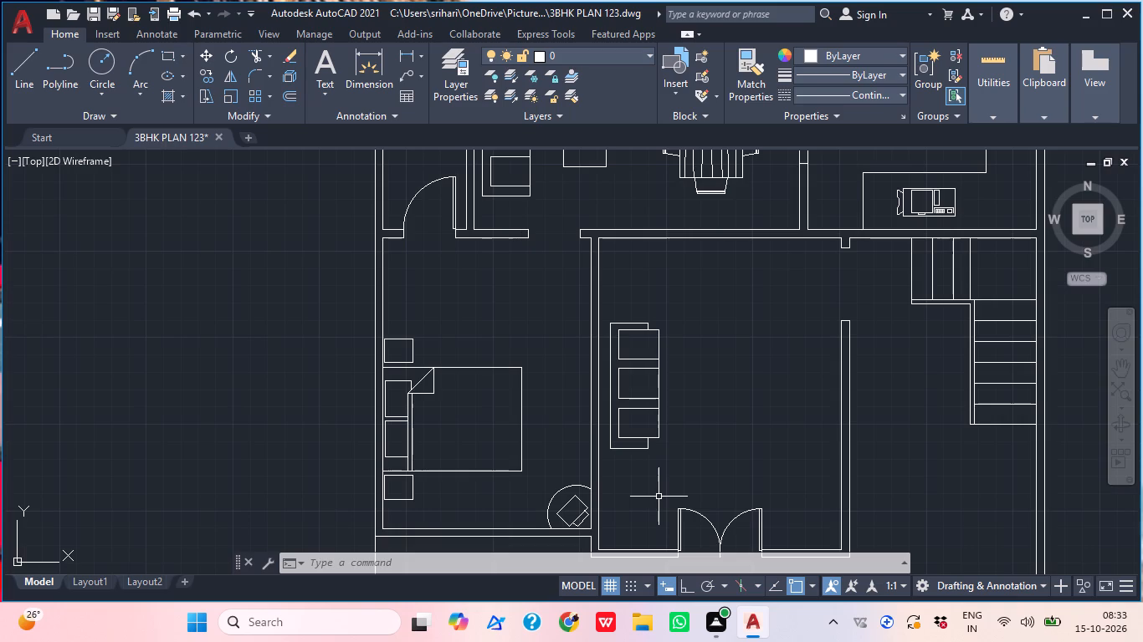
scroll(722, 474, down, 1)
middle_drag(720, 476, 687, 517)
middle_drag(688, 511, 642, 441)
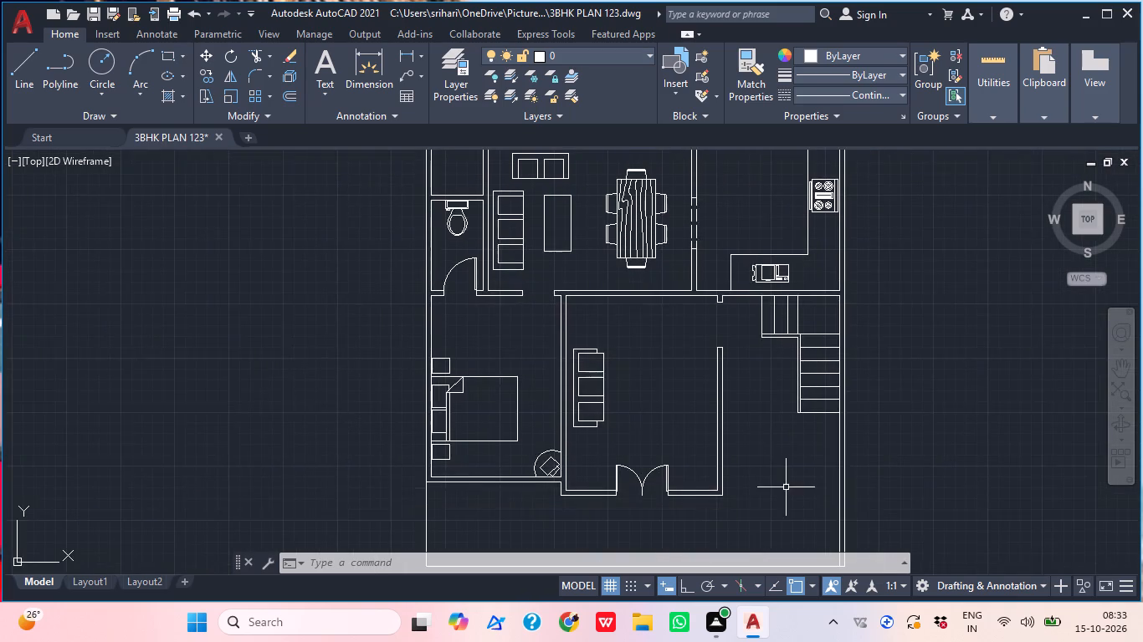
middle_drag(772, 488, 719, 497)
middle_drag(644, 476, 662, 535)
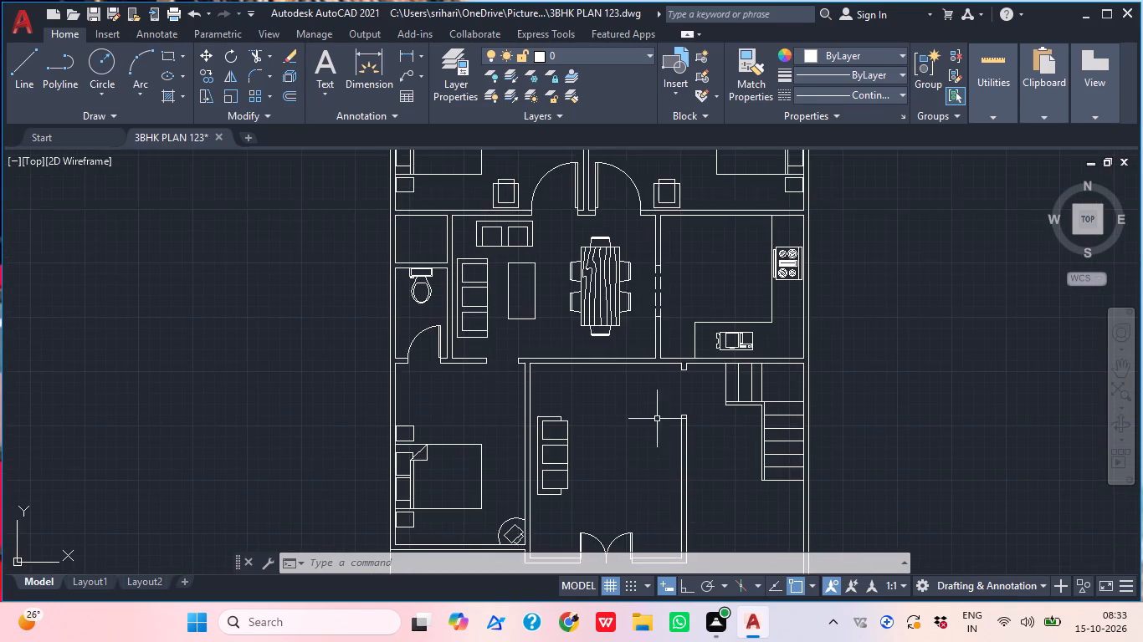
middle_drag(655, 420, 632, 508)
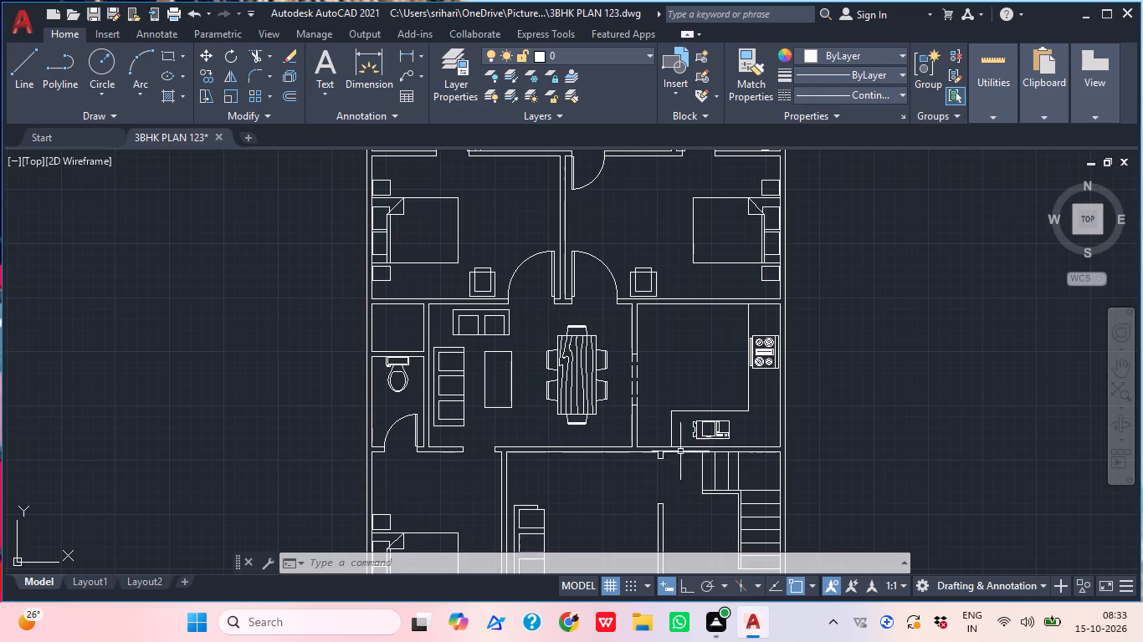
middle_drag(648, 402, 644, 418)
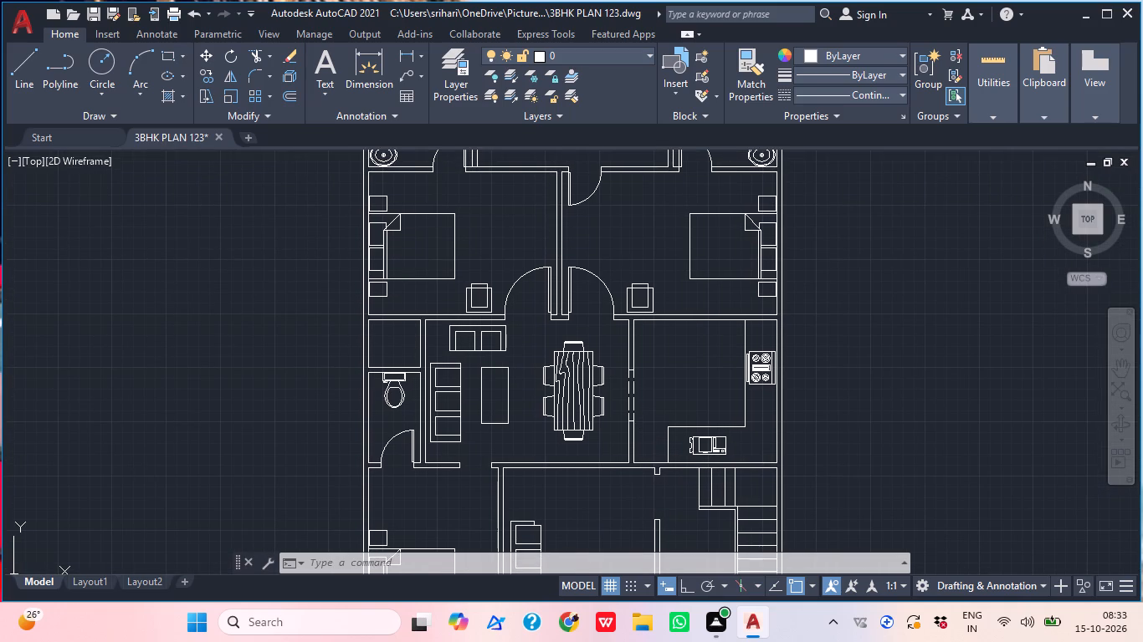
Delete the stray door symbol lying outside the plan, above the upper wall.
scroll(704, 394, down, 1)
middle_drag(695, 384, 728, 458)
click(754, 242)
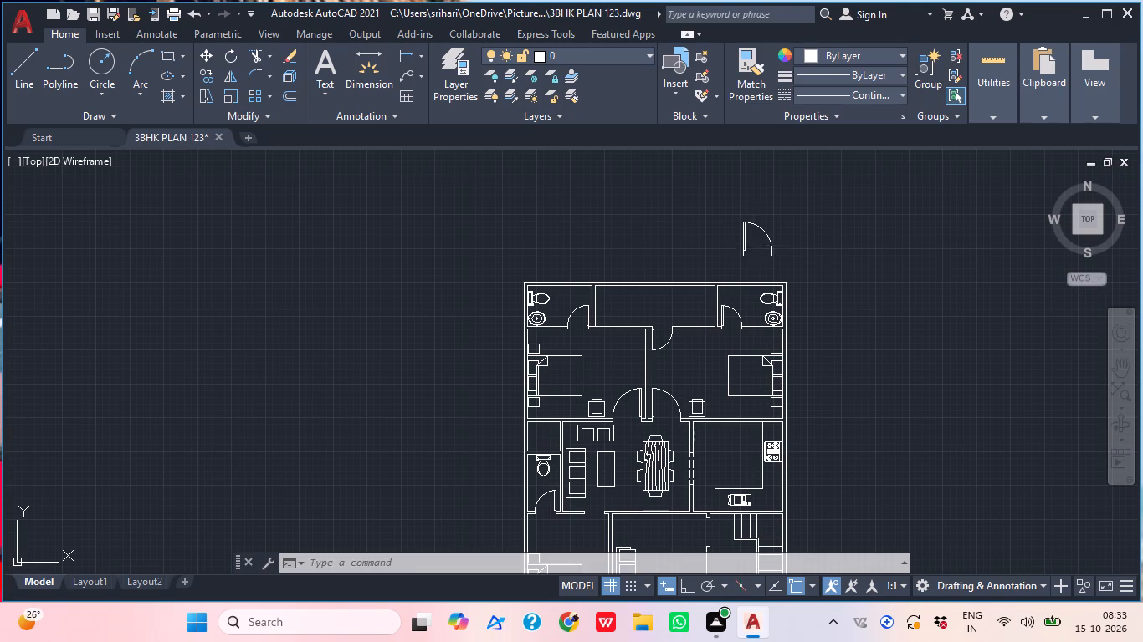
click(712, 232)
key(Delete)
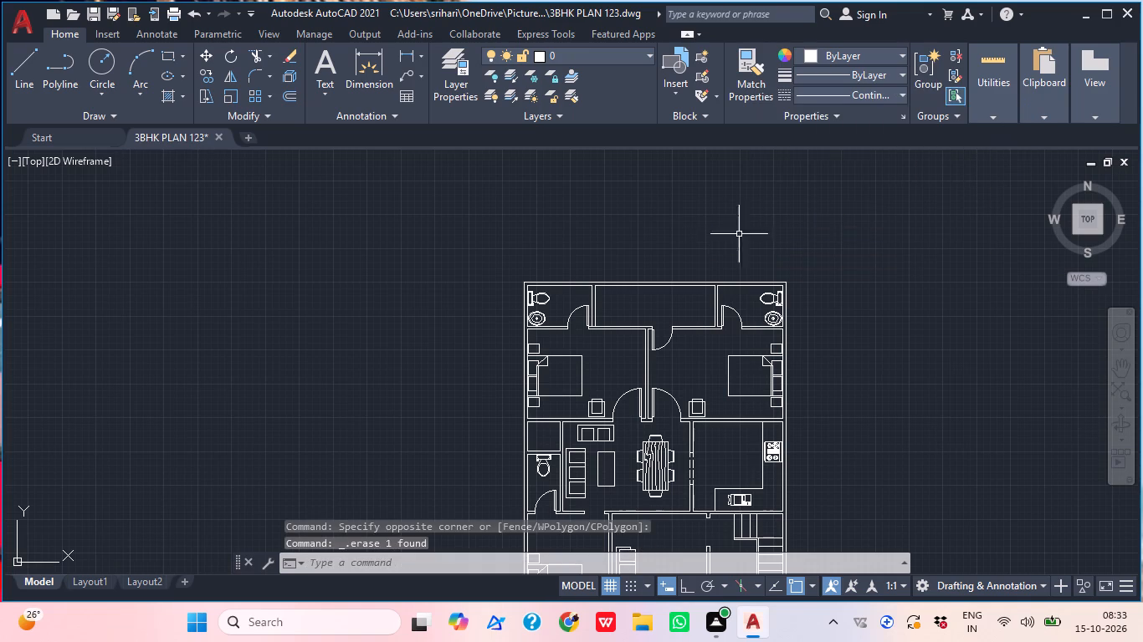
Review the whole floor plan, including the upper bedrooms, the bathrooms and the empty space between the bathrooms.
scroll(743, 260, down, 1)
middle_drag(744, 261, 739, 248)
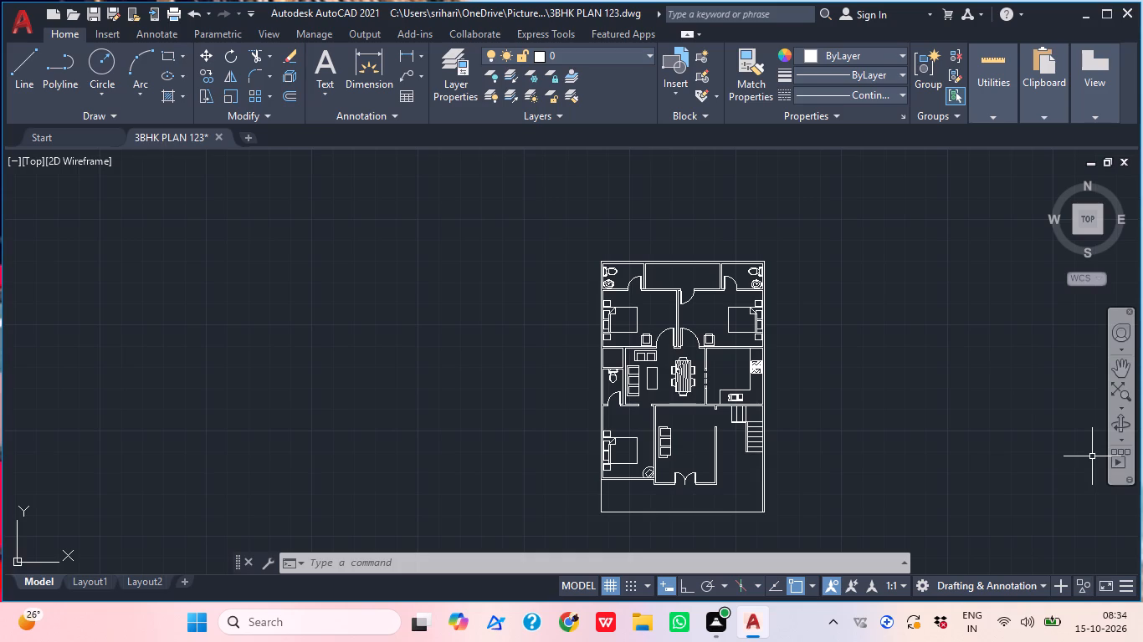
middle_drag(802, 339, 836, 299)
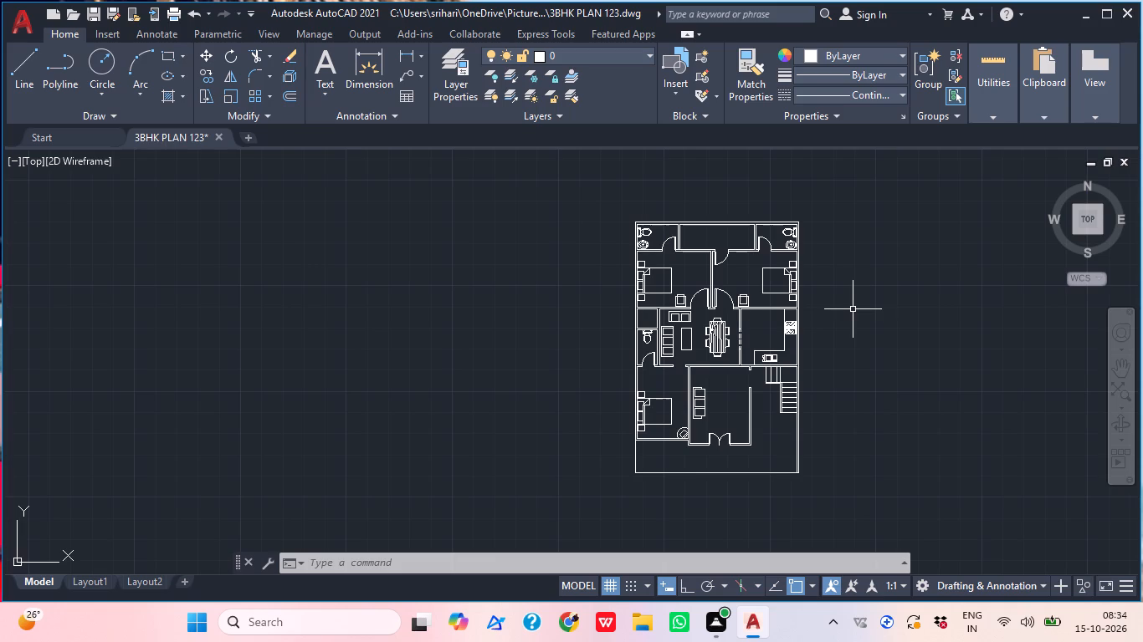
middle_drag(803, 314, 752, 288)
middle_drag(813, 294, 738, 311)
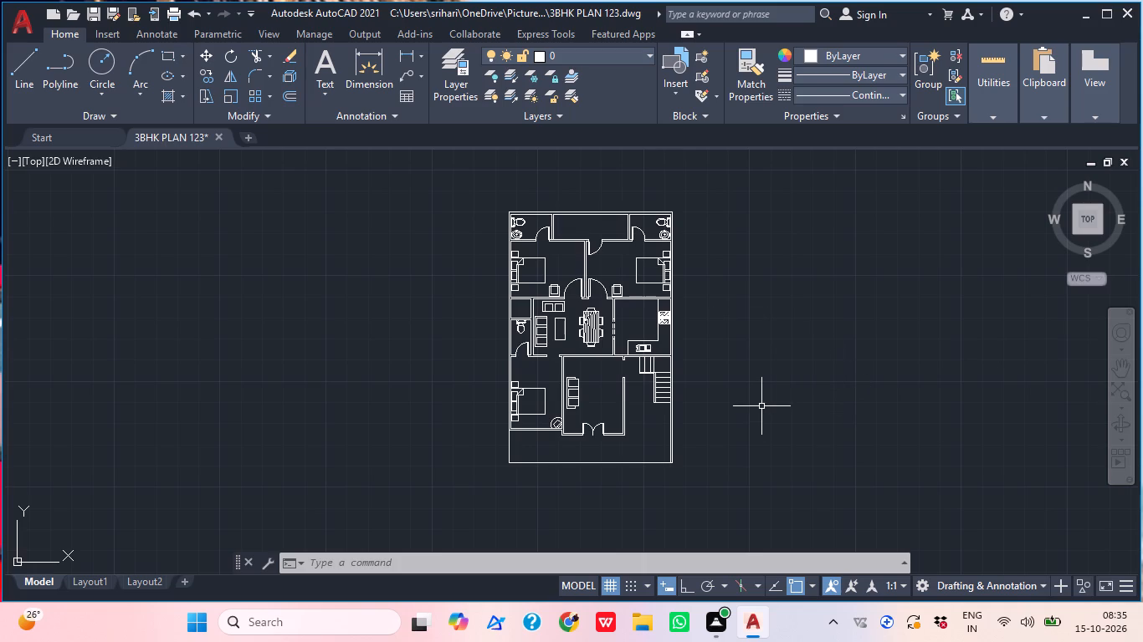
middle_drag(782, 413, 762, 379)
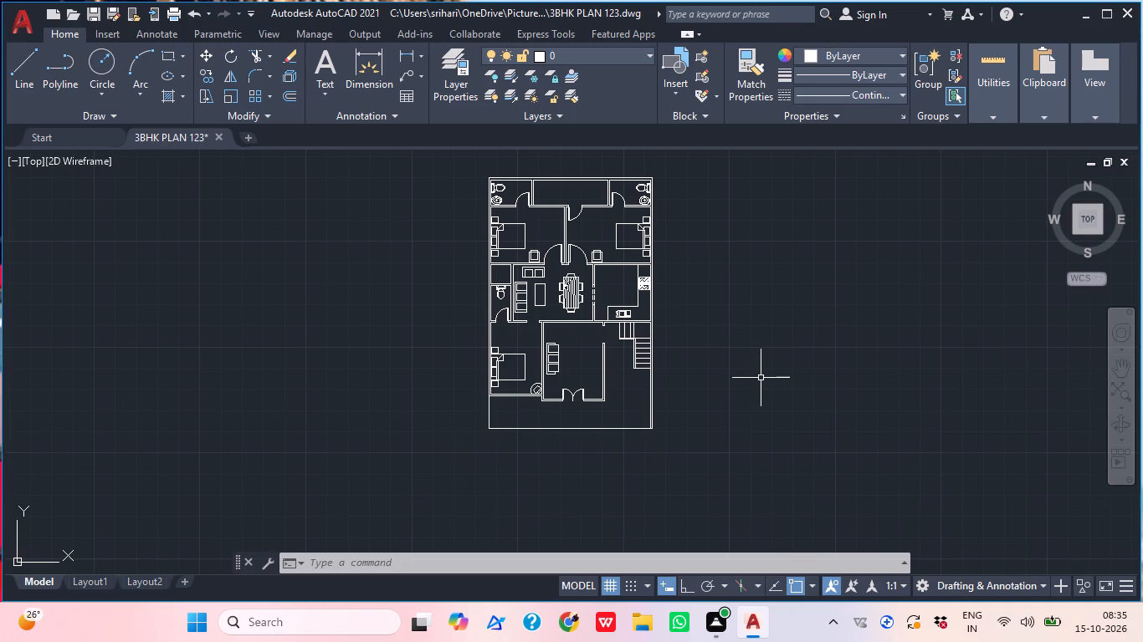
scroll(578, 216, up, 1)
middle_drag(583, 241, 587, 302)
scroll(537, 259, up, 3)
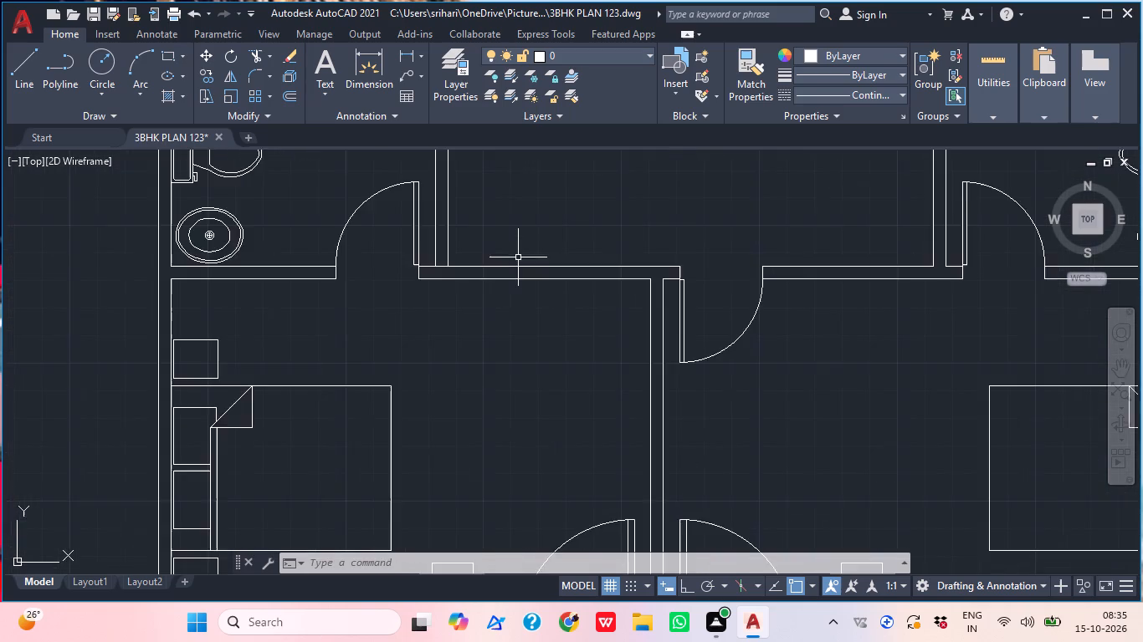
middle_drag(536, 349, 554, 404)
scroll(545, 392, down, 1)
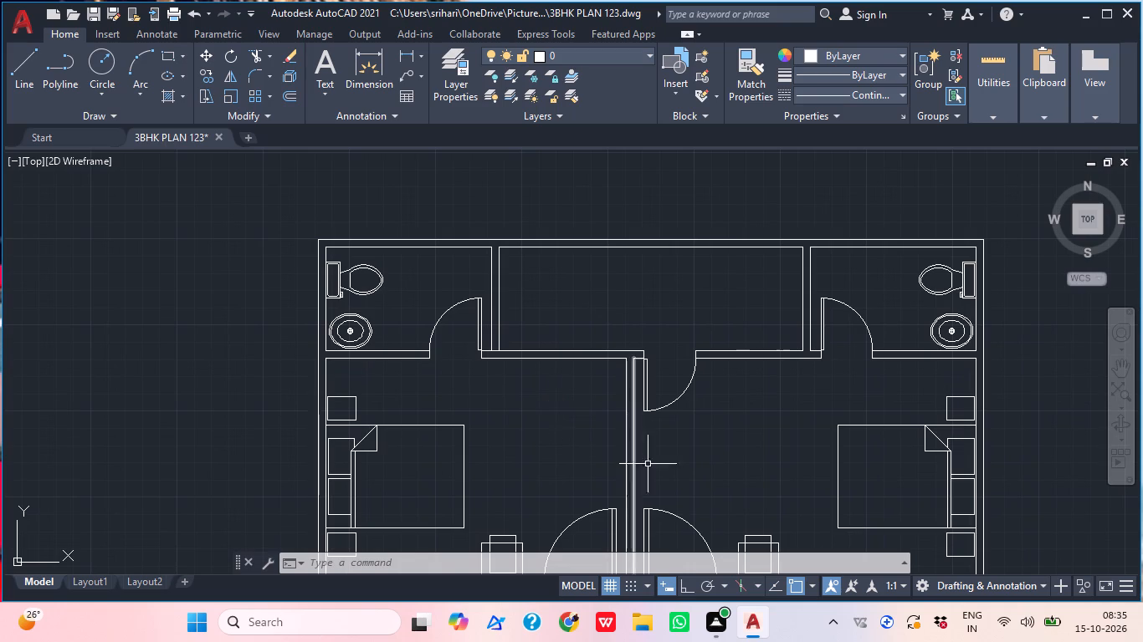
middle_drag(740, 438, 734, 459)
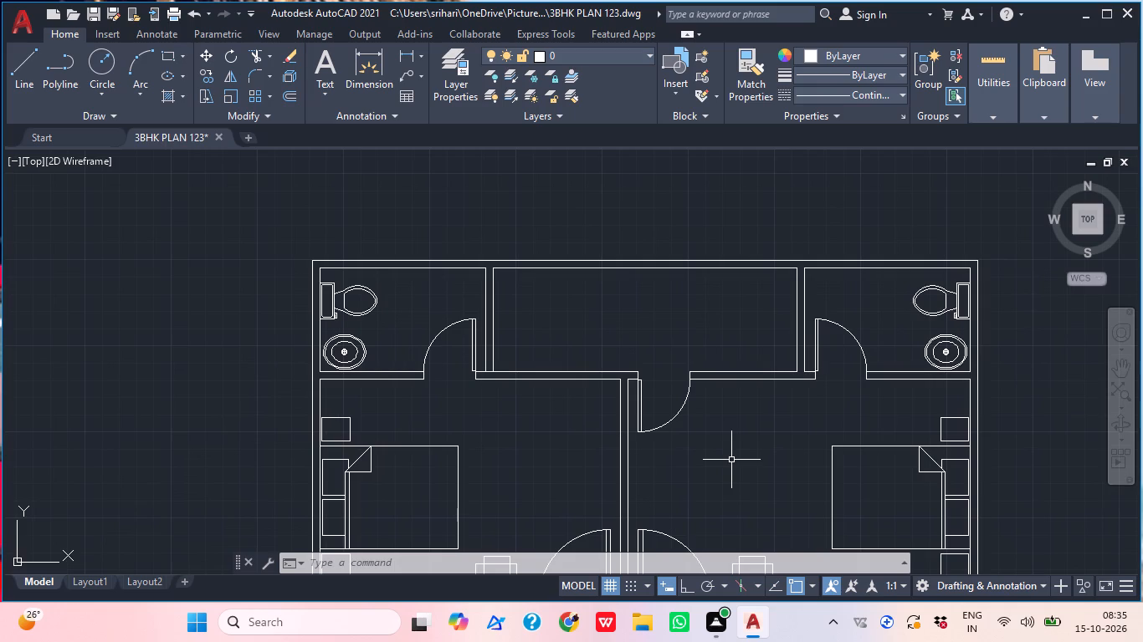
middle_drag(628, 385, 631, 396)
scroll(630, 394, down, 1)
scroll(631, 396, up, 1)
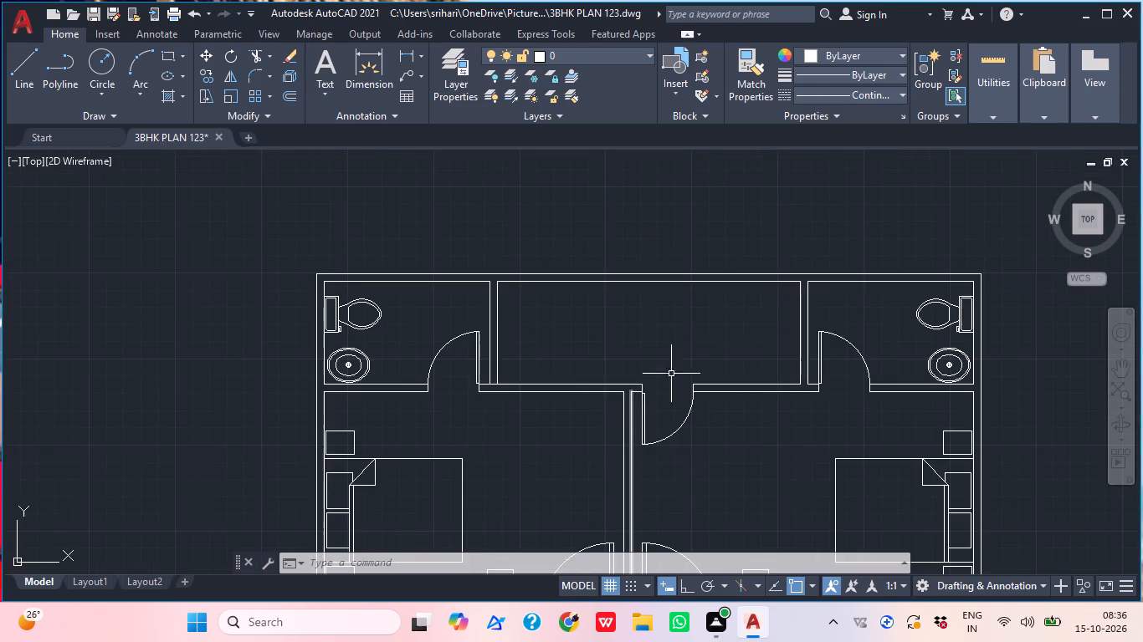
middle_drag(740, 395, 746, 335)
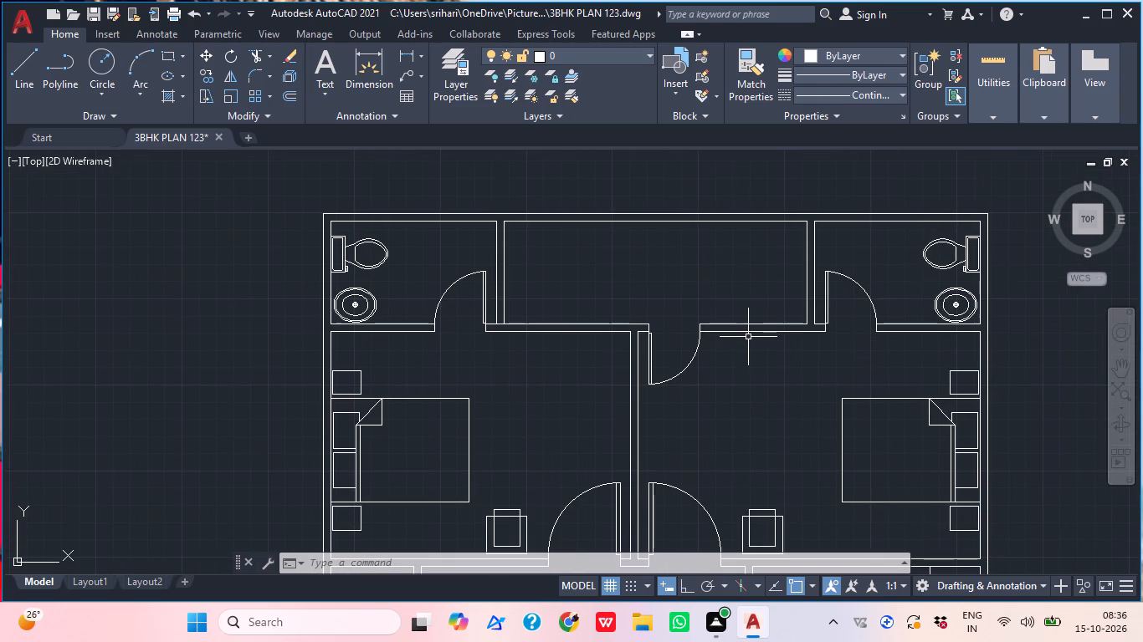
Add single-line text reading OPEN WASH in the space between the two upper bathrooms, about 1'-3" high and horizontal.
text(TEXT)
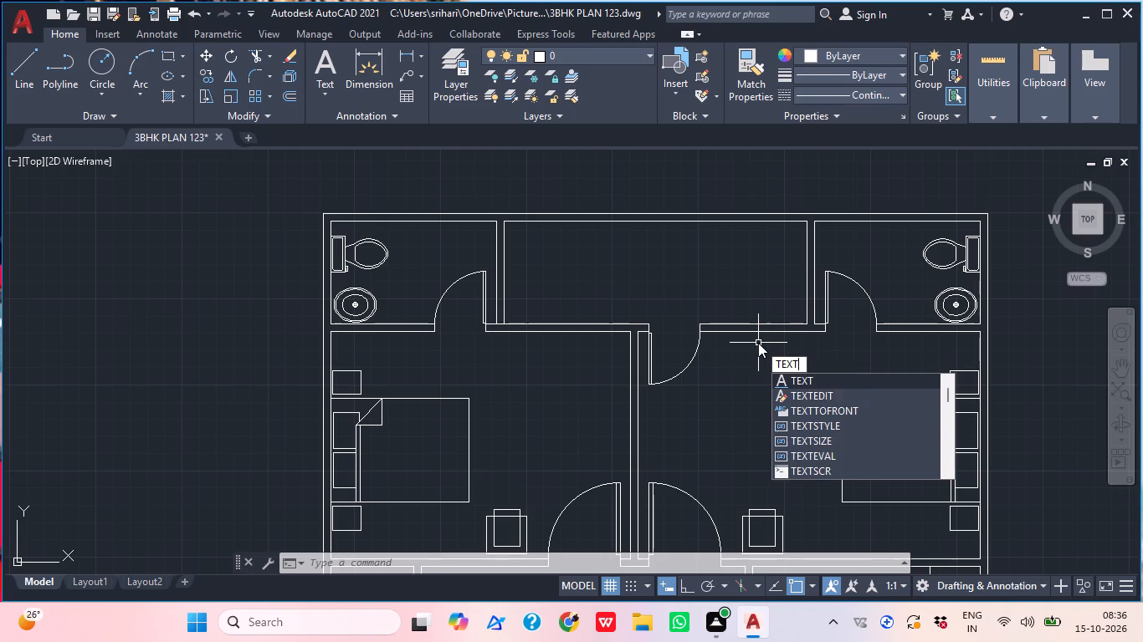
key(space)
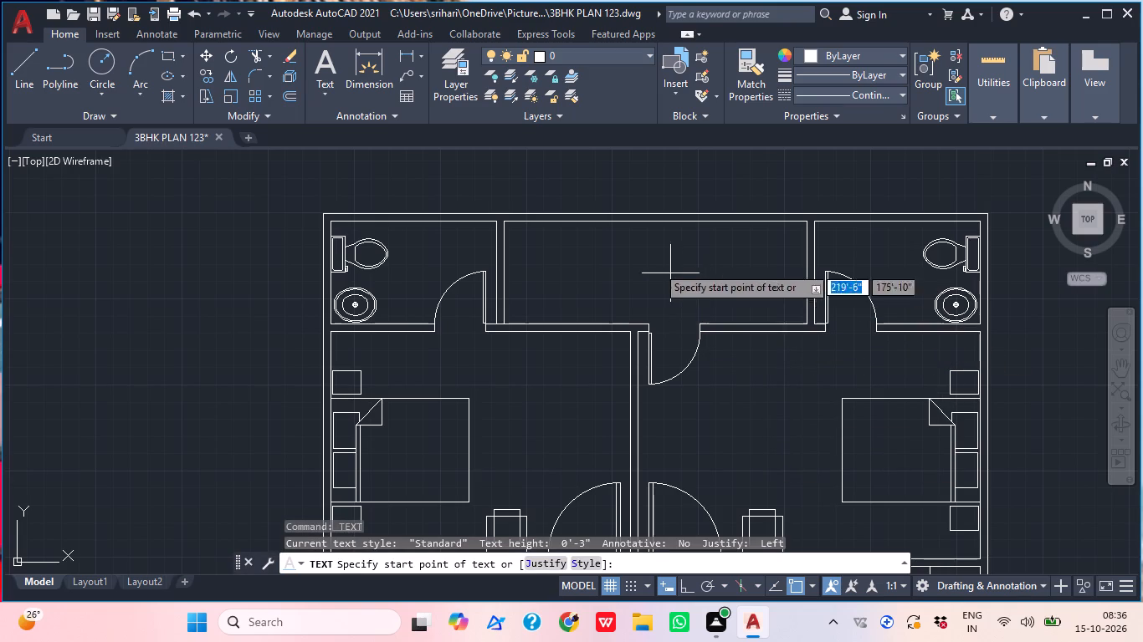
scroll(591, 243, up, 1)
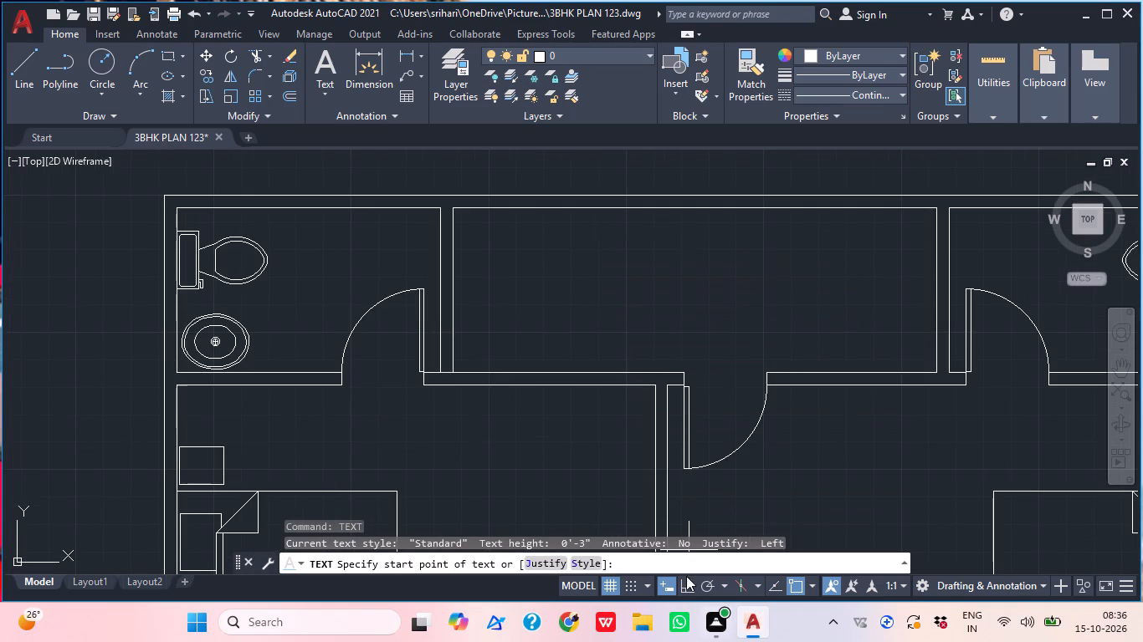
click(690, 580)
click(555, 244)
scroll(555, 285, up, 1)
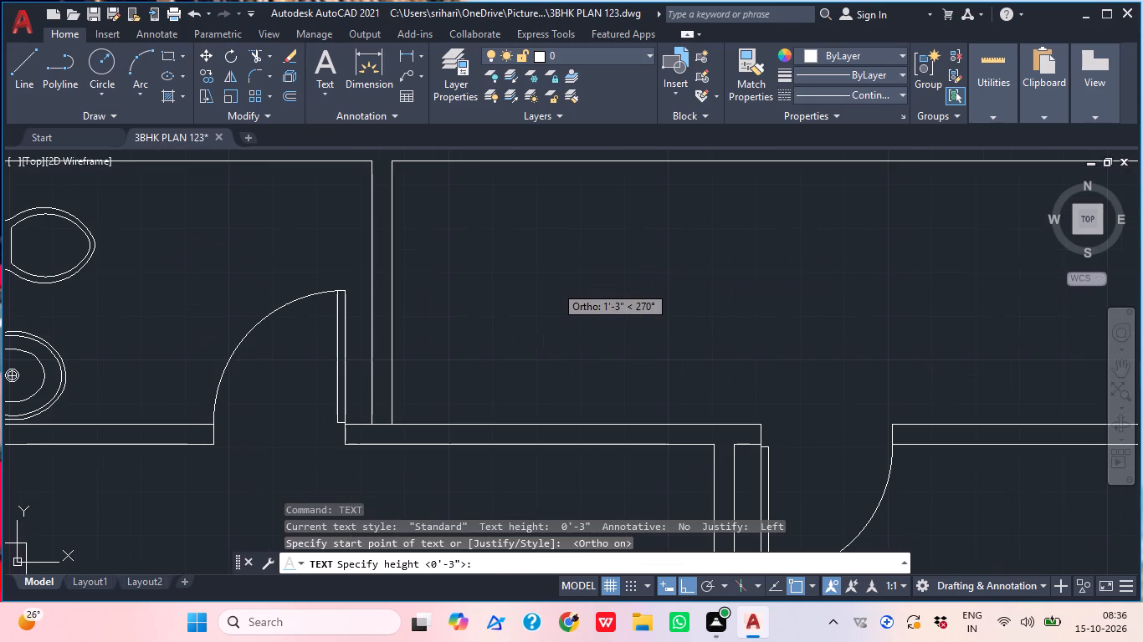
click(555, 285)
click(601, 222)
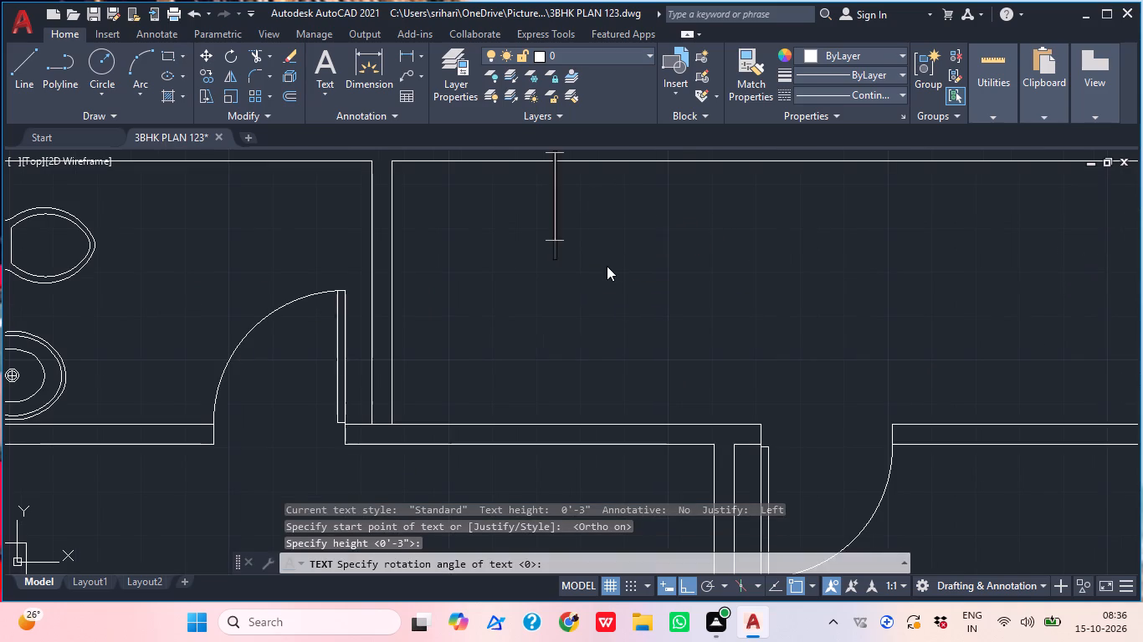
middle_drag(615, 267, 602, 381)
text(OE)
key(BackSpace)
text(PEN)
key(space)
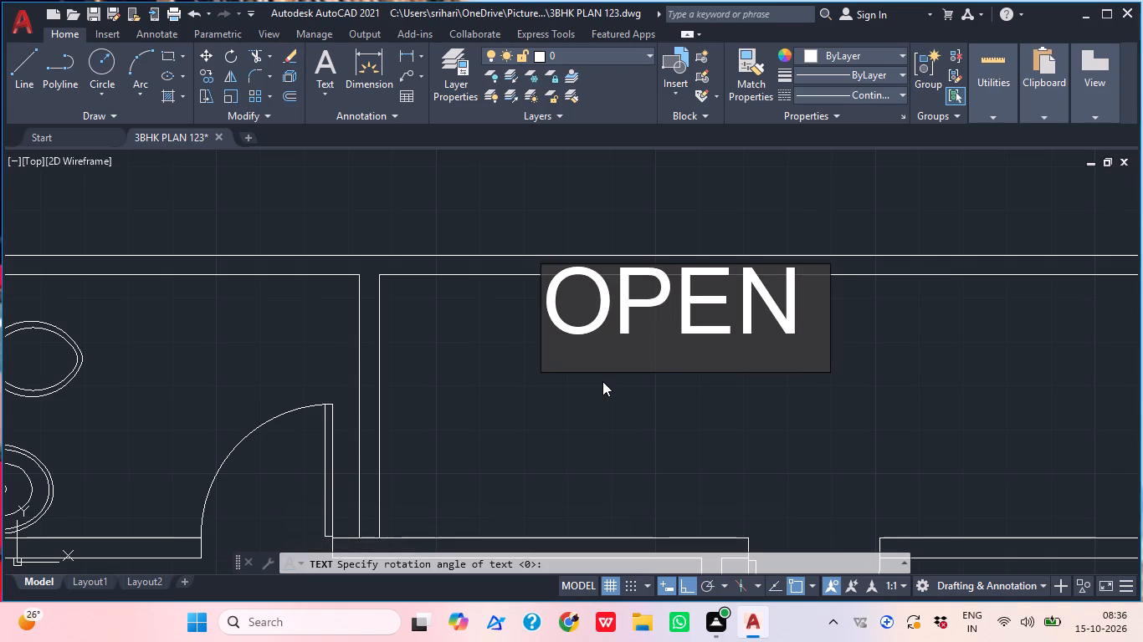
text(WASH)
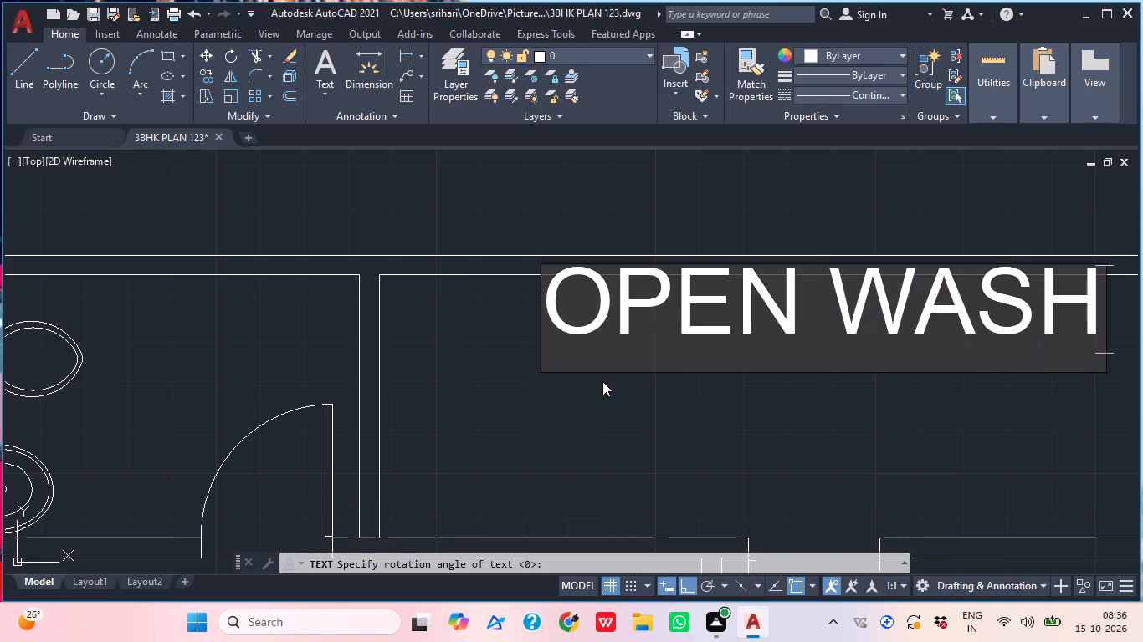
click(781, 427)
scroll(911, 404, down, 2)
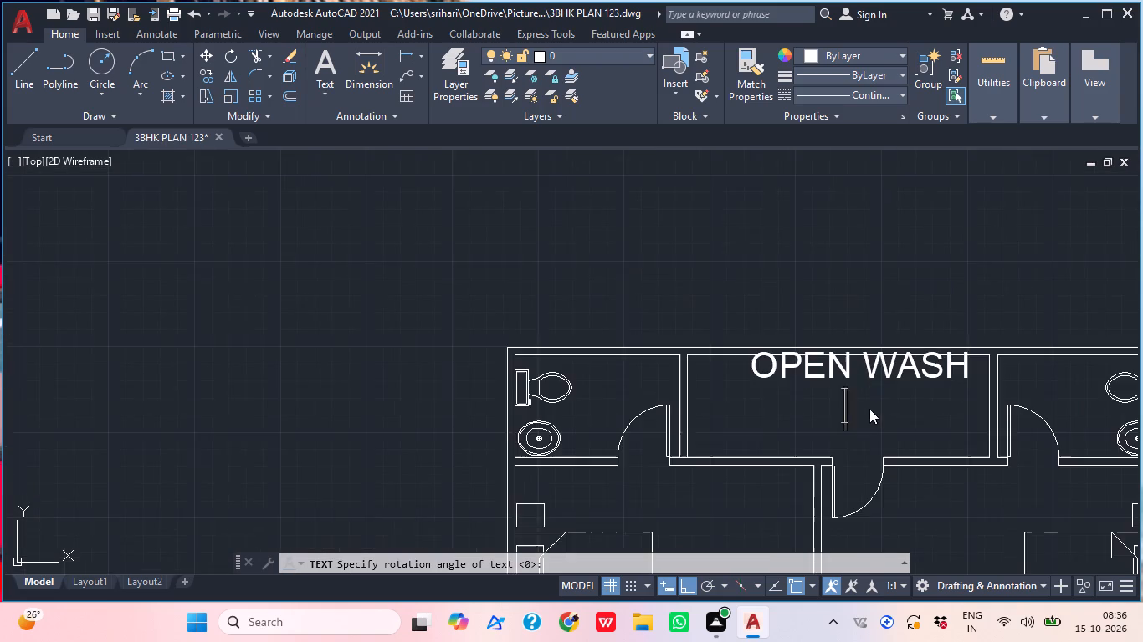
middle_drag(869, 409, 761, 417)
key(Escape)
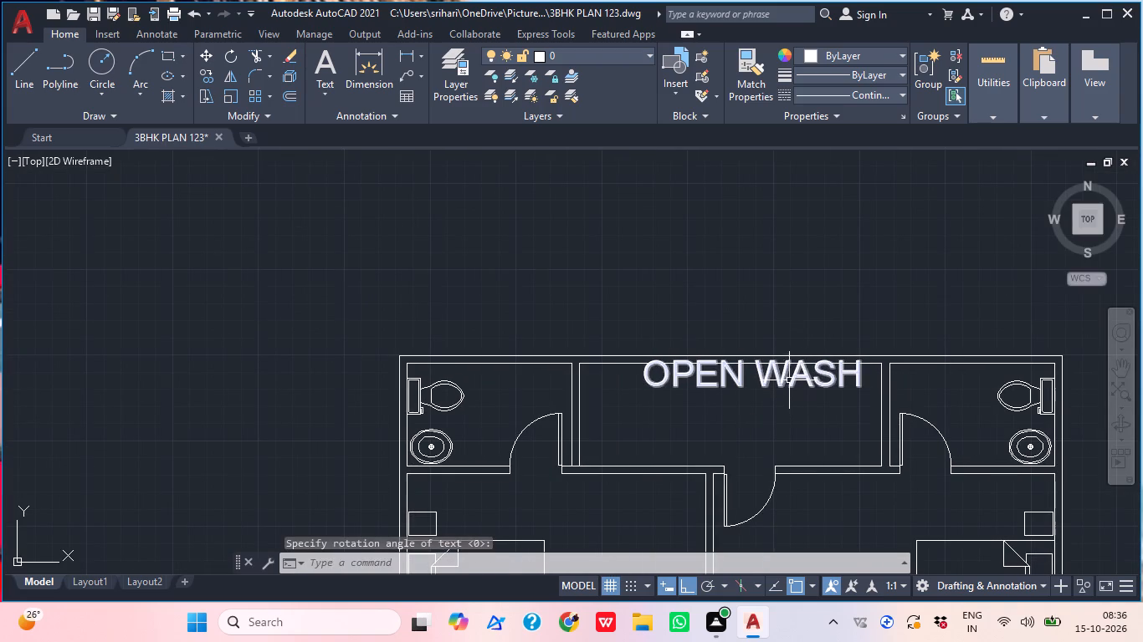
Move the OPEN WASH label clear of the top wall, inside the room between the upper bathrooms, with Ortho off.
click(799, 373)
text(M)
key(space)
drag(750, 390, 736, 400)
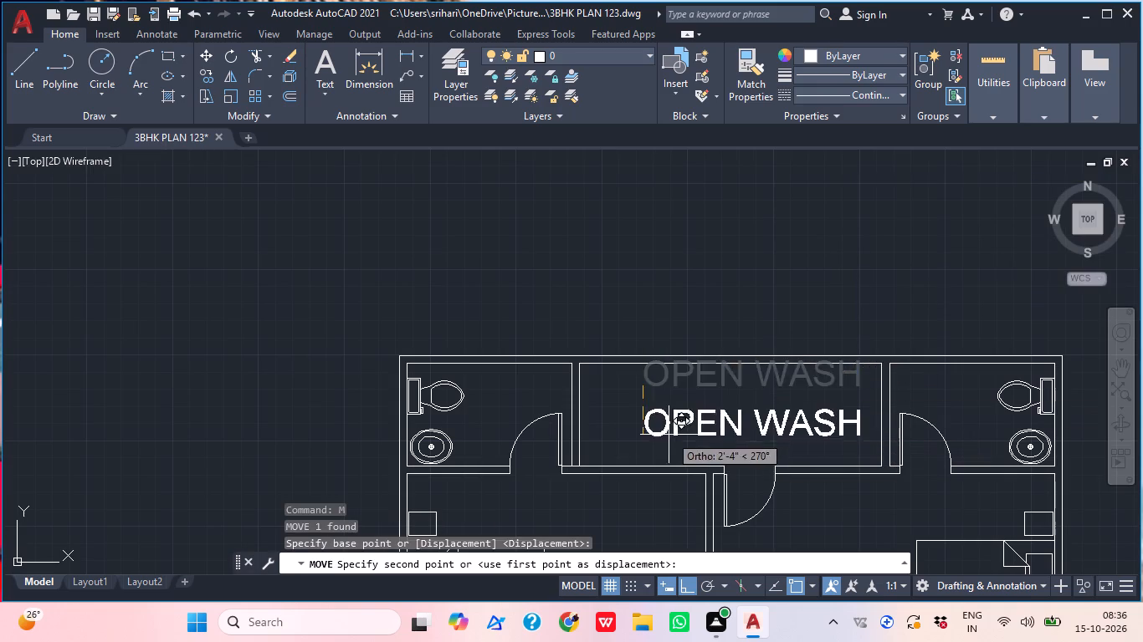
click(680, 587)
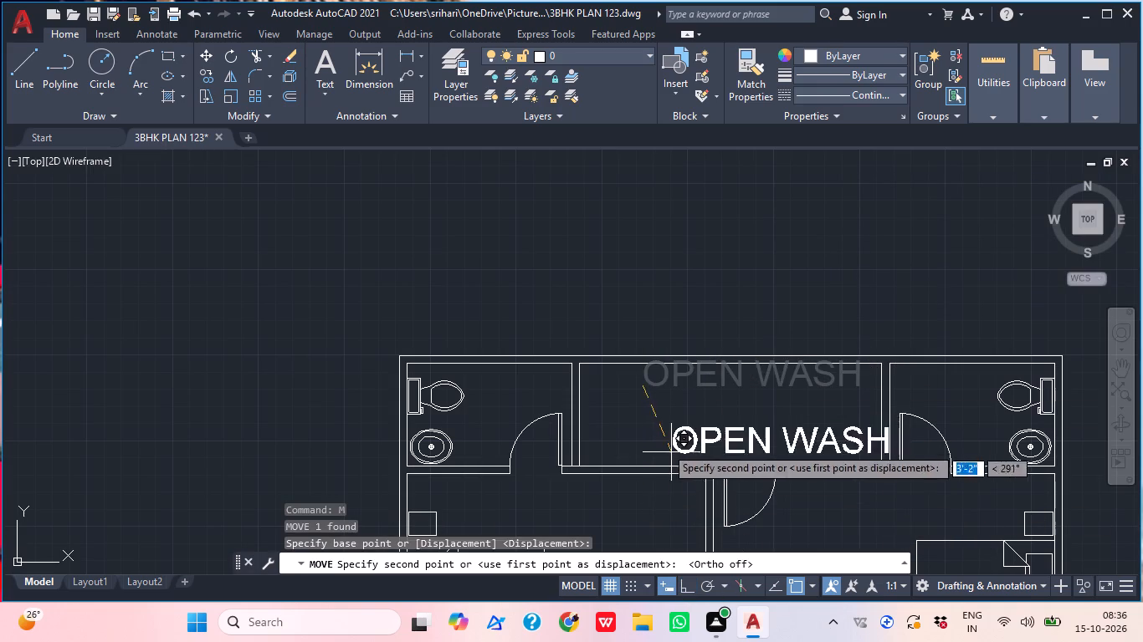
scroll(648, 415, up, 1)
click(603, 397)
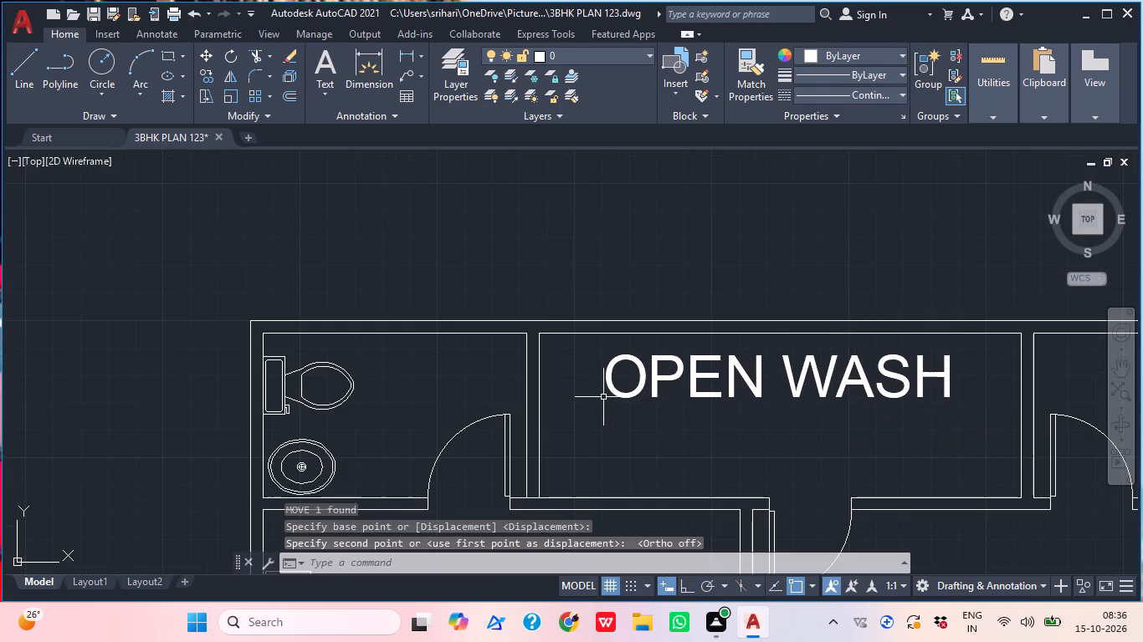
Scale the OPEN WASH label down to a text height of about 8".
click(715, 431)
click(680, 390)
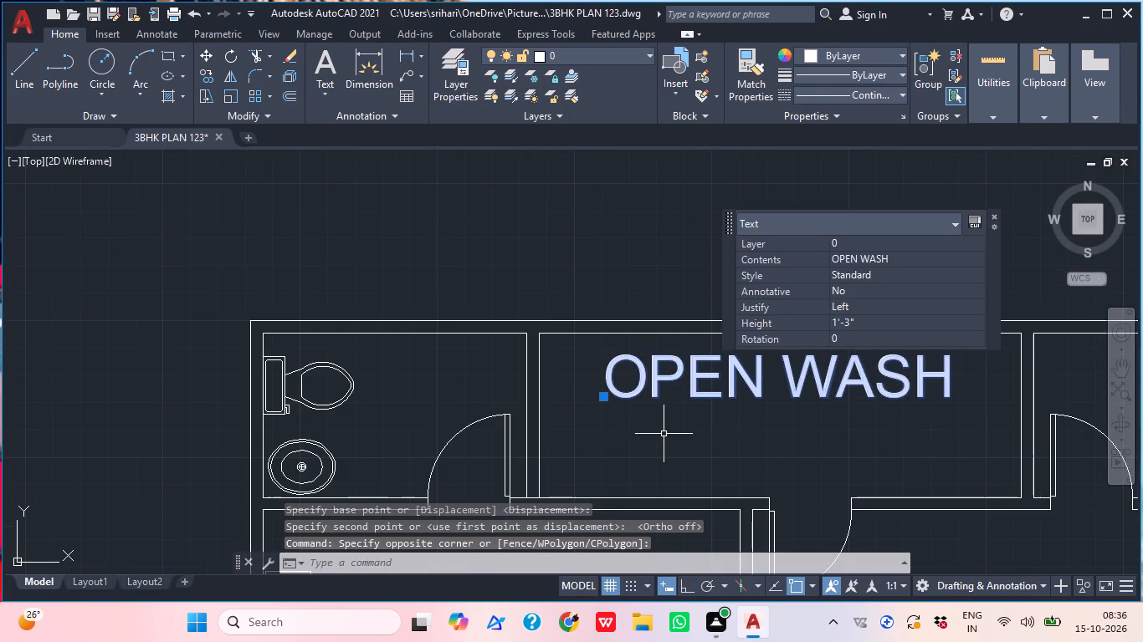
text(SC)
key(space)
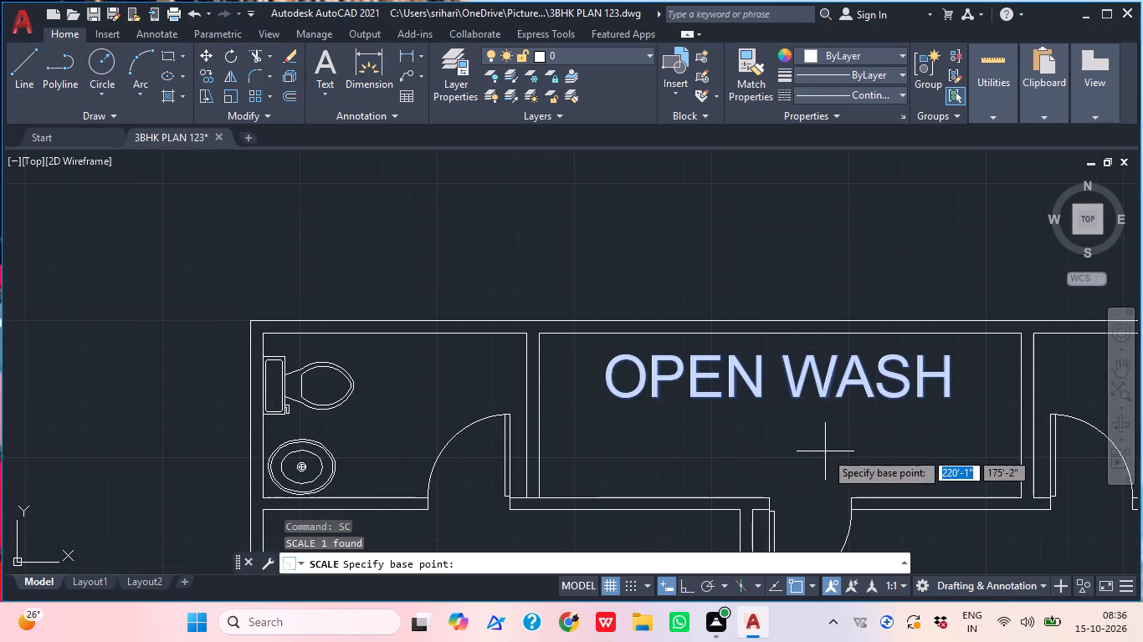
click(748, 406)
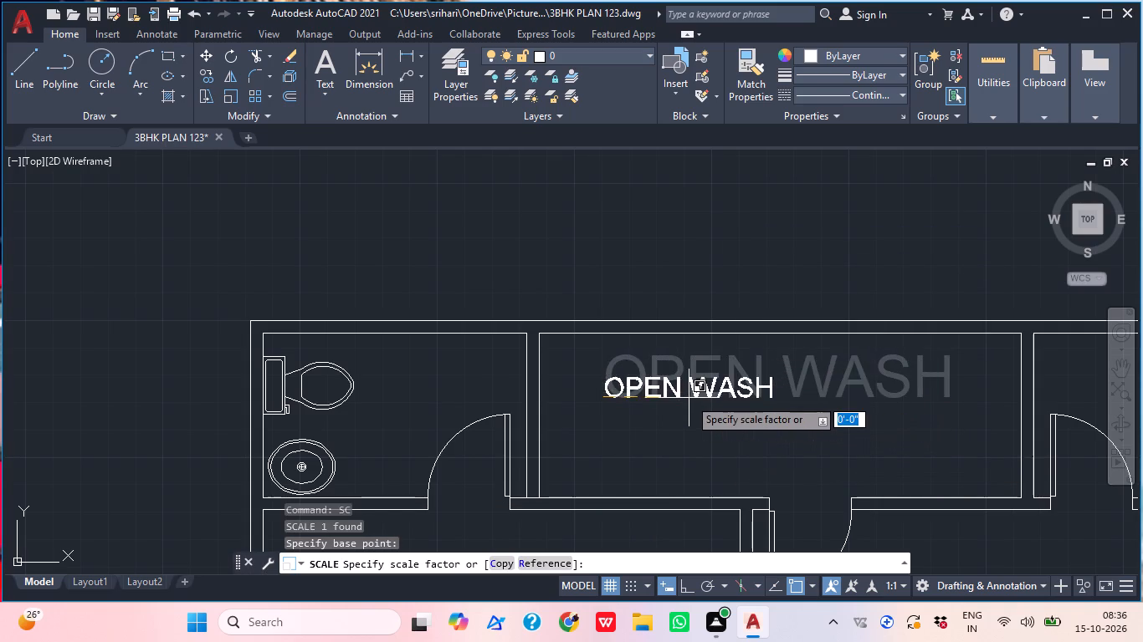
scroll(689, 398, up, 2)
click(702, 400)
scroll(807, 439, down, 2)
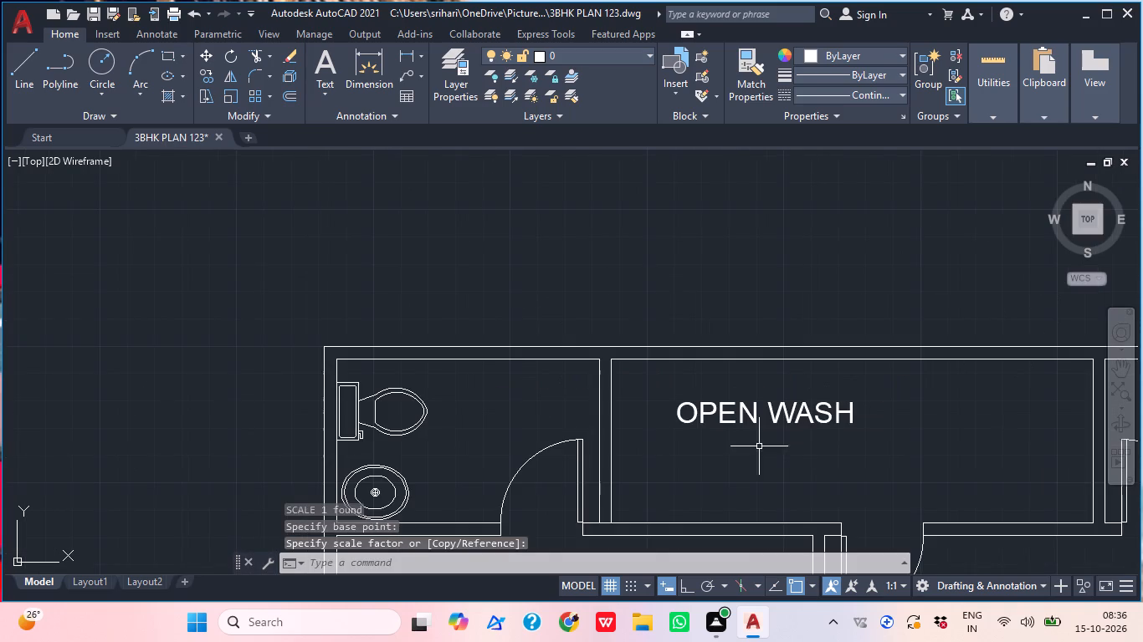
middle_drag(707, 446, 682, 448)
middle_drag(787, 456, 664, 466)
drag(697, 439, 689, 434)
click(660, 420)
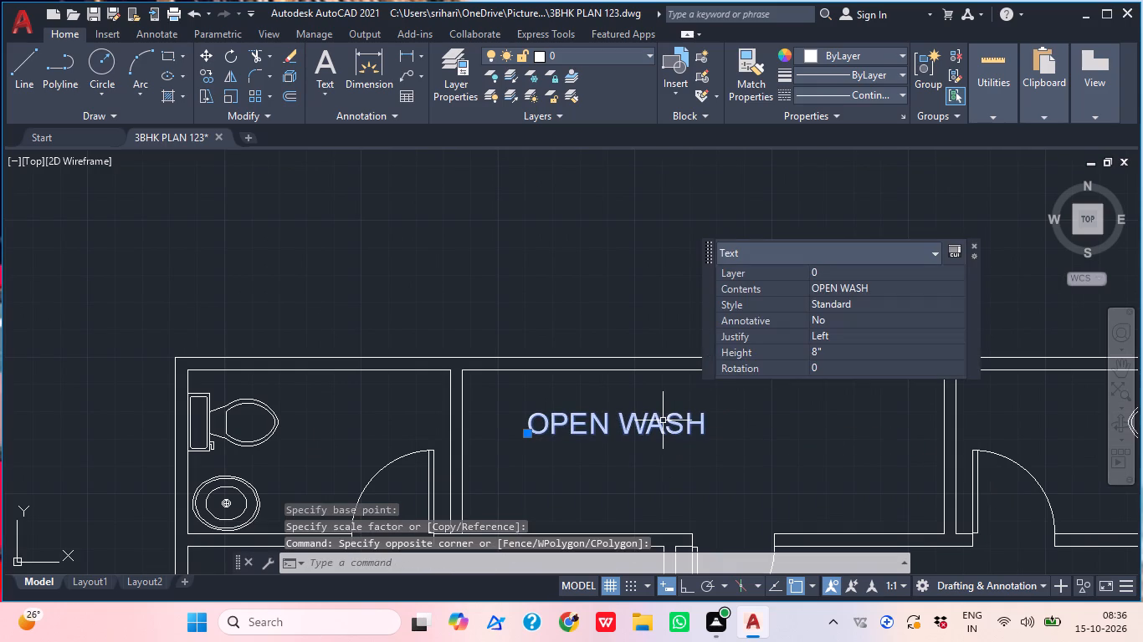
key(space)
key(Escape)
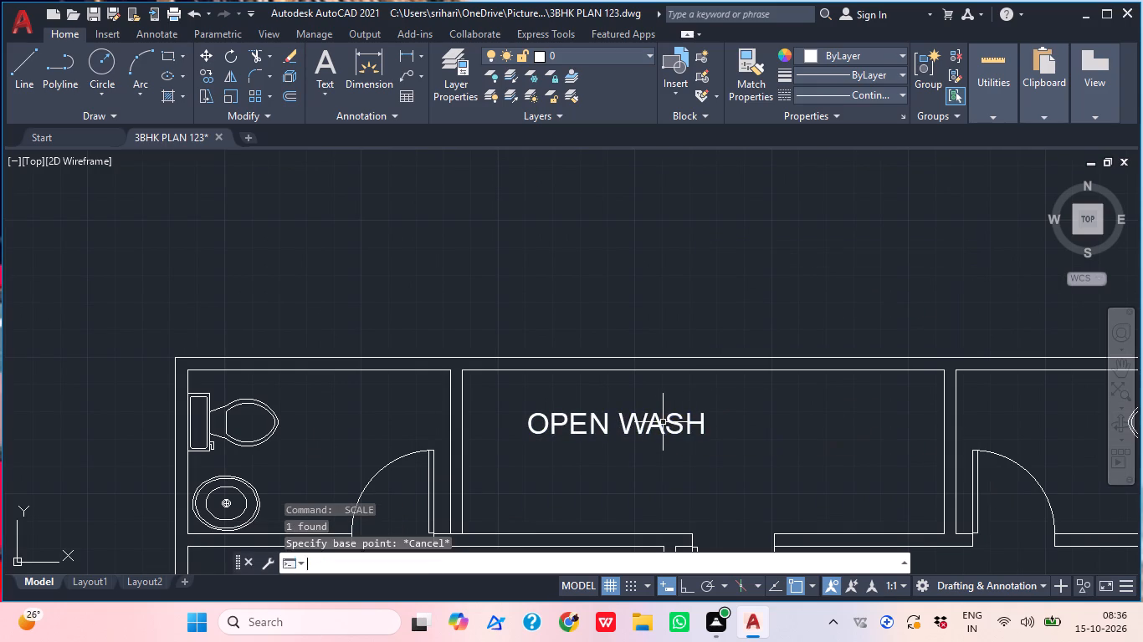
Move the OPEN WASH label about 2'-9" across so it sits centred between the wash area's side walls.
drag(731, 435, 723, 436)
click(653, 416)
text(M)
key(space)
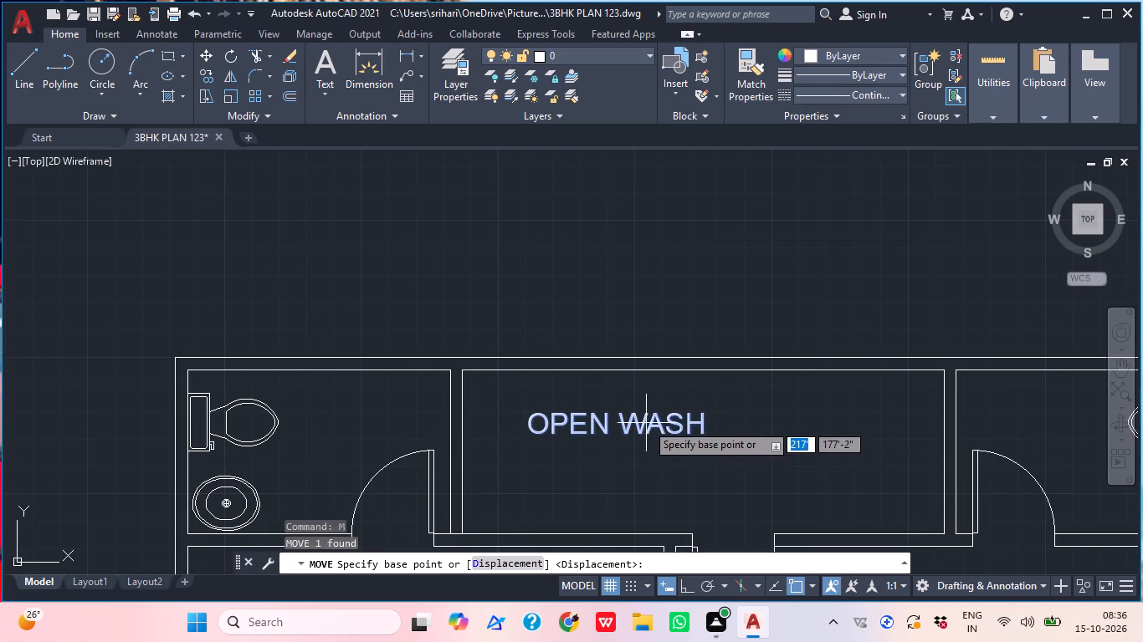
click(646, 423)
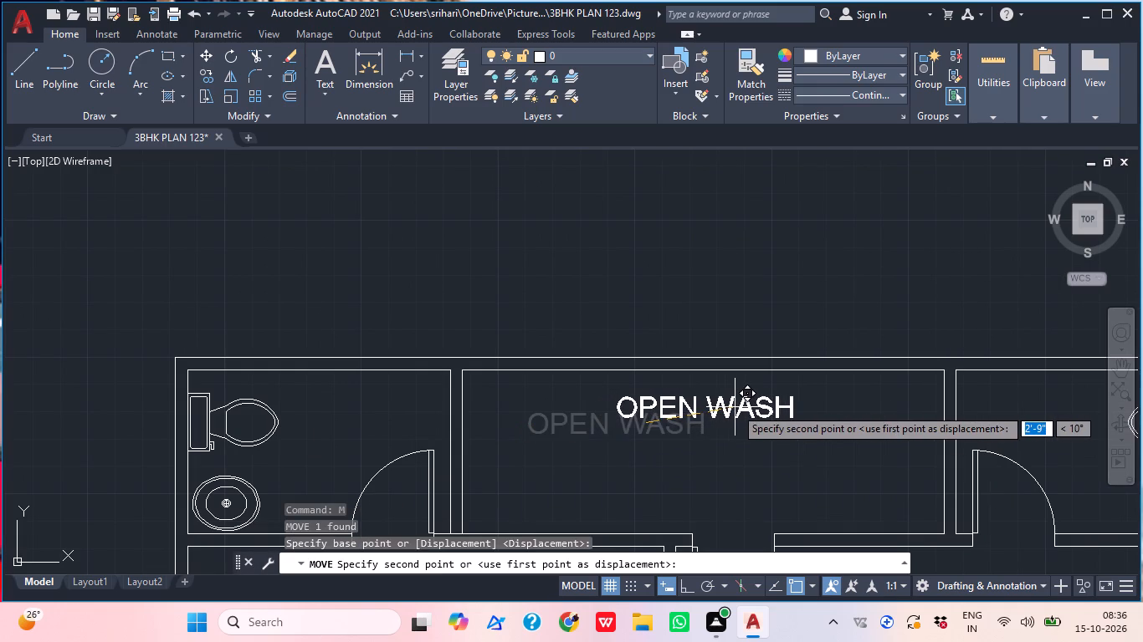
click(732, 408)
scroll(737, 456, down, 1)
middle_drag(749, 478, 747, 478)
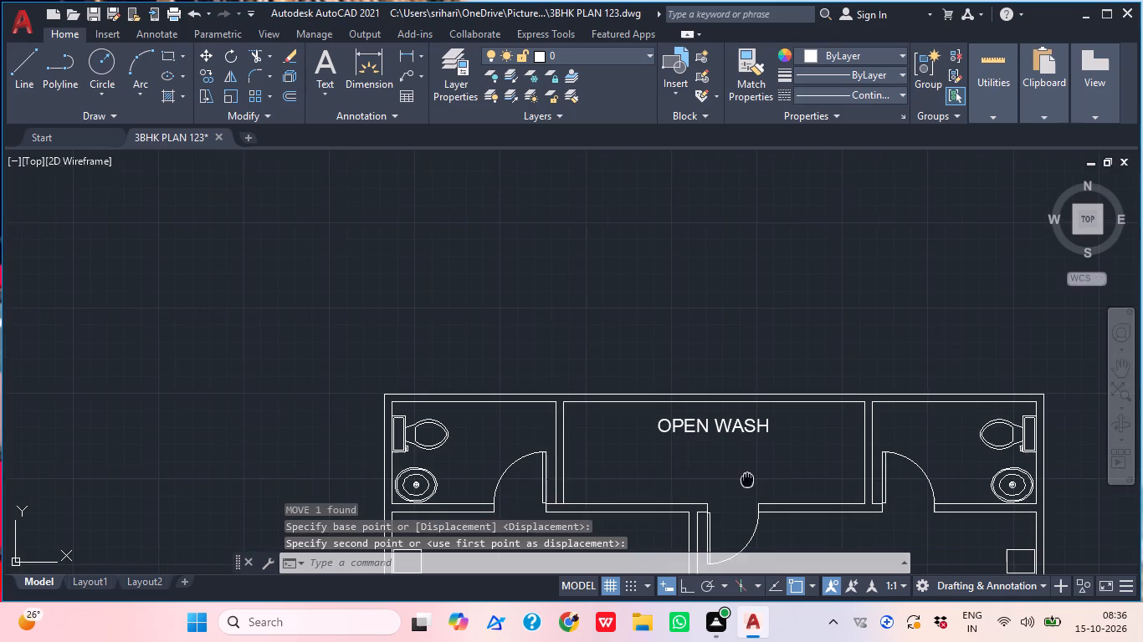
middle_drag(747, 478, 750, 442)
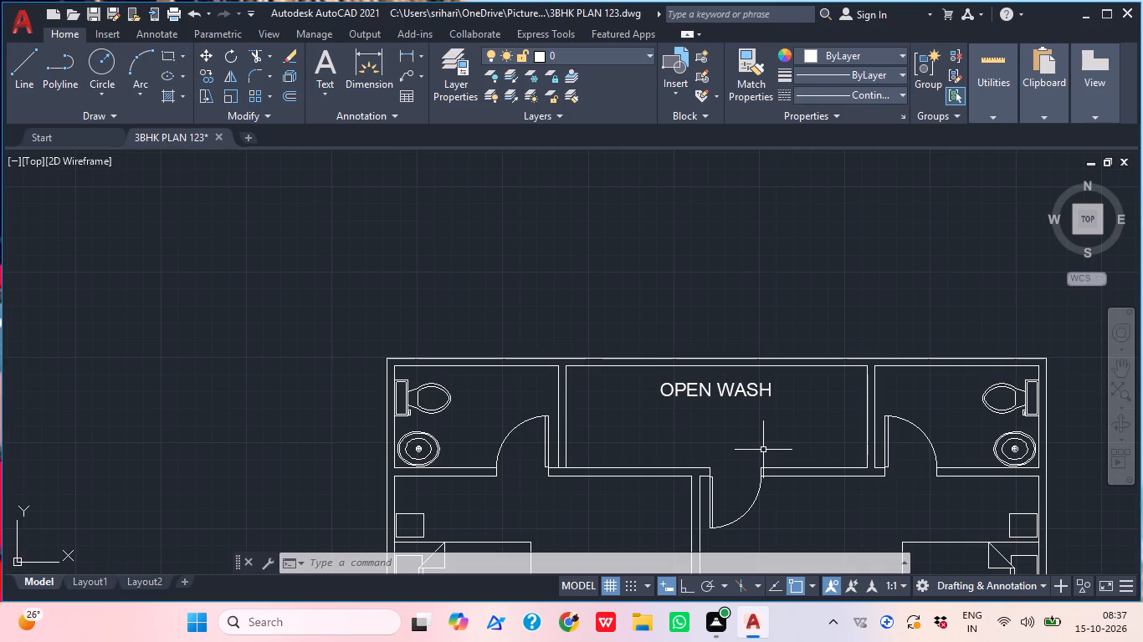
Copy the OPEN WASH label about 1' straight below itself inside the wash area.
scroll(766, 357, up, 2)
middle_drag(783, 466, 816, 395)
drag(839, 410, 812, 391)
click(773, 369)
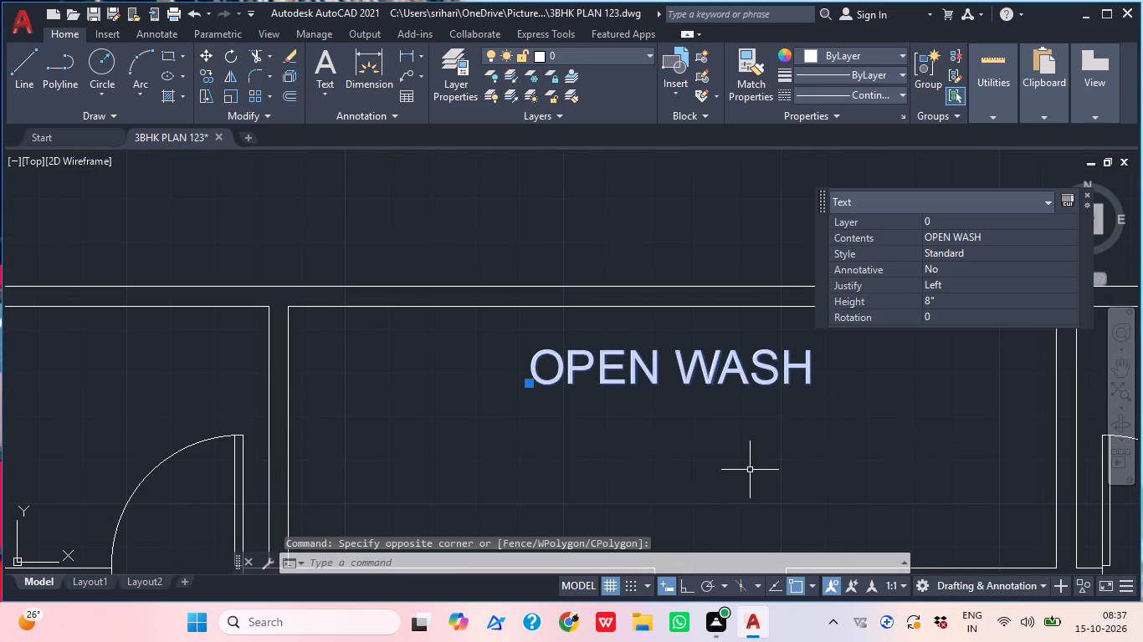
key(c)
text(OP)
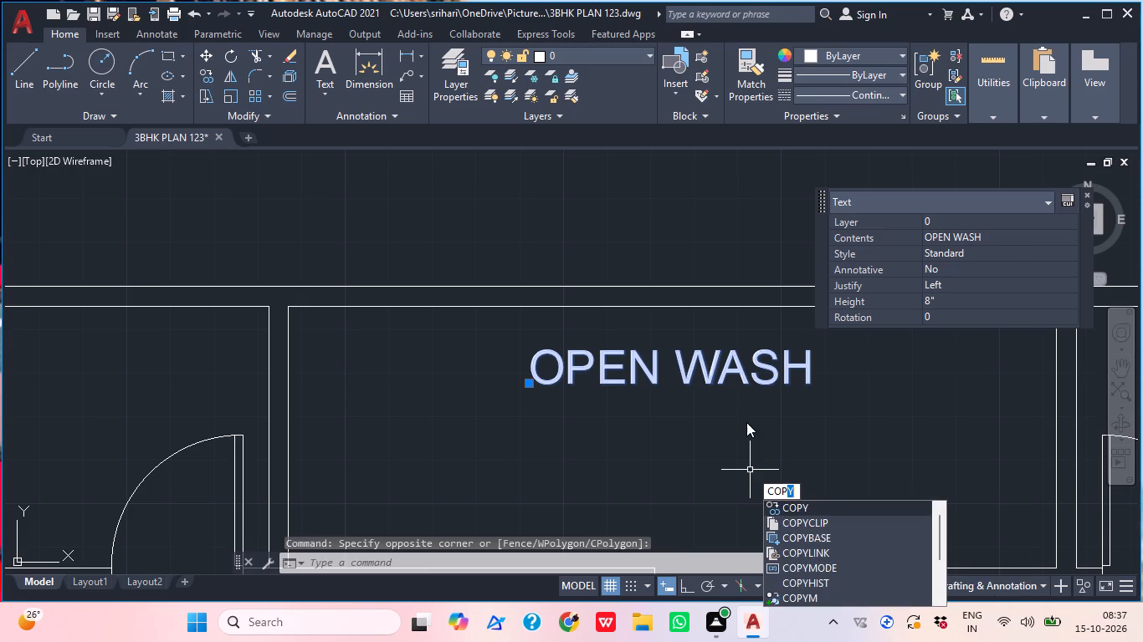
key(space)
click(706, 368)
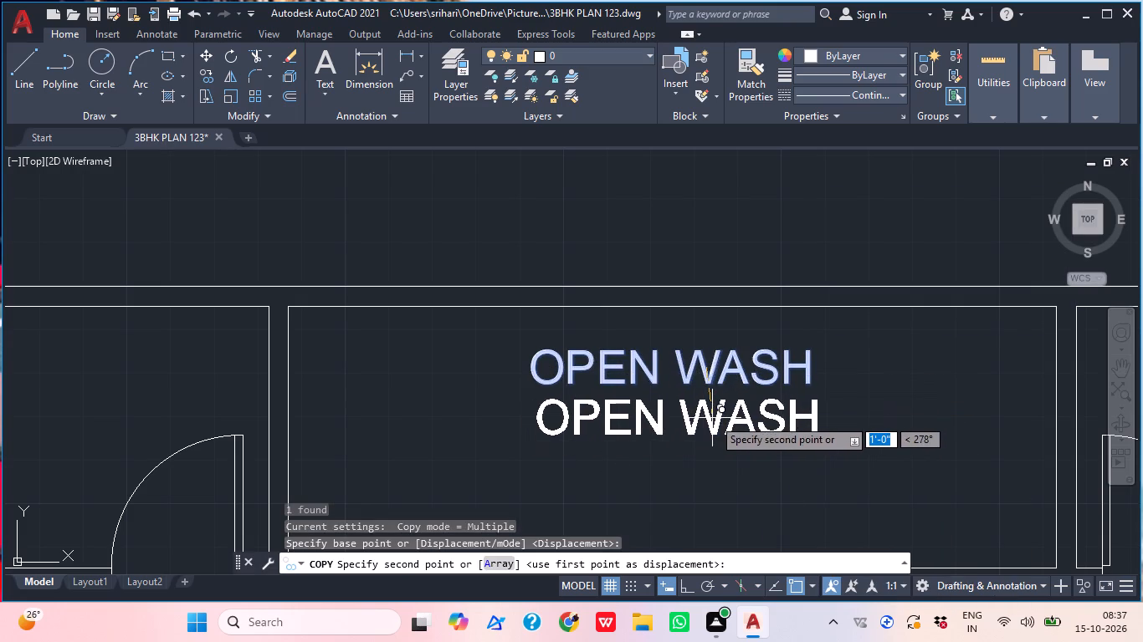
click(706, 417)
key(Escape)
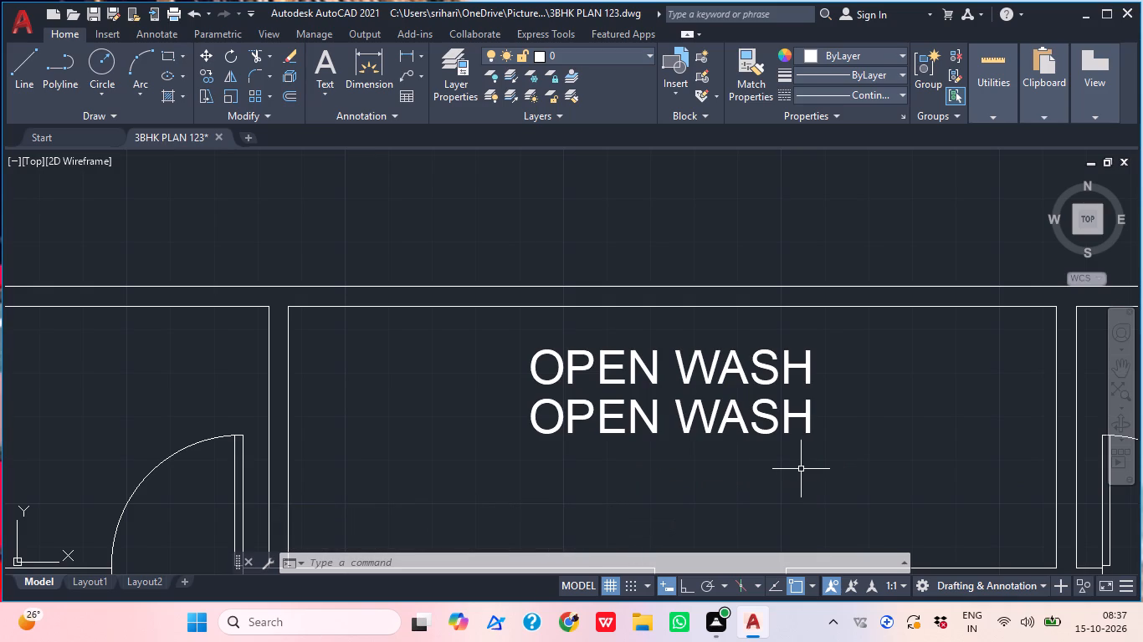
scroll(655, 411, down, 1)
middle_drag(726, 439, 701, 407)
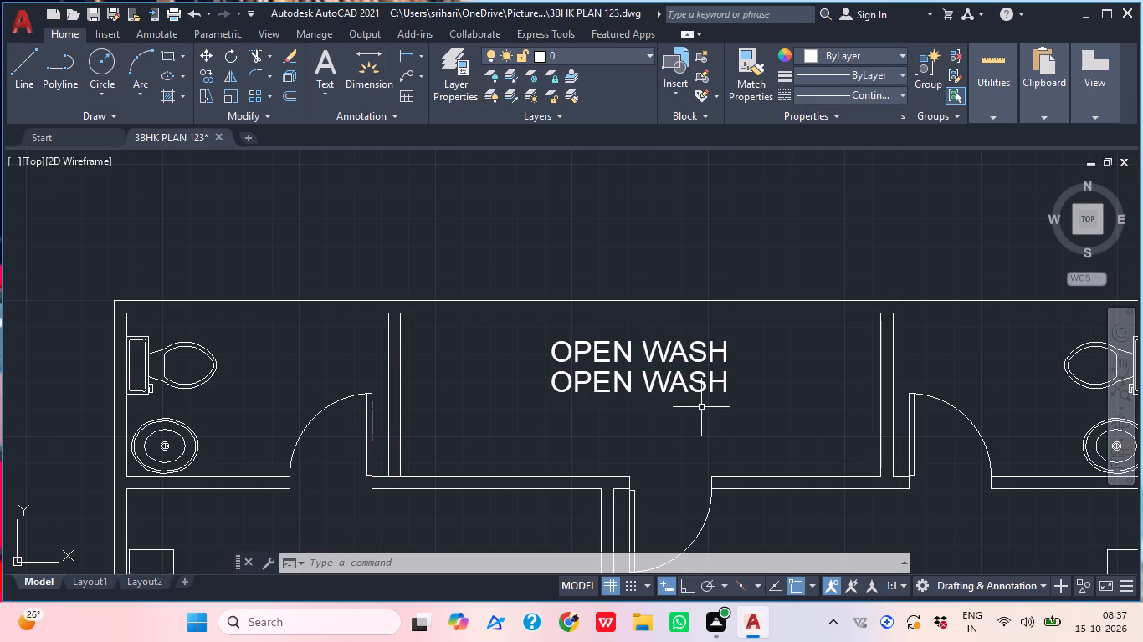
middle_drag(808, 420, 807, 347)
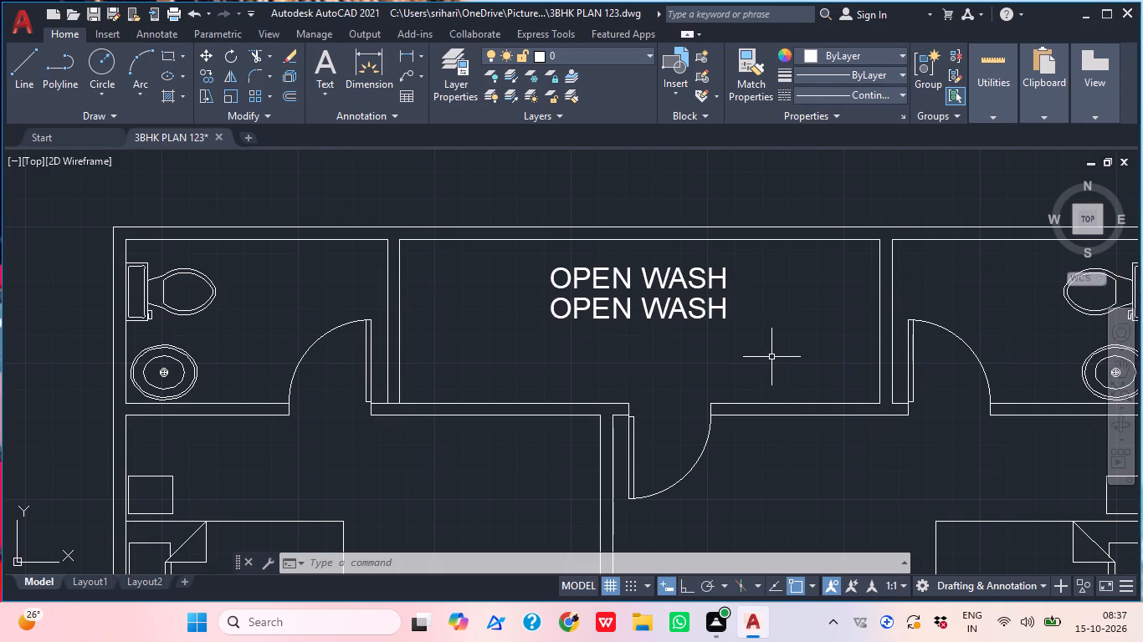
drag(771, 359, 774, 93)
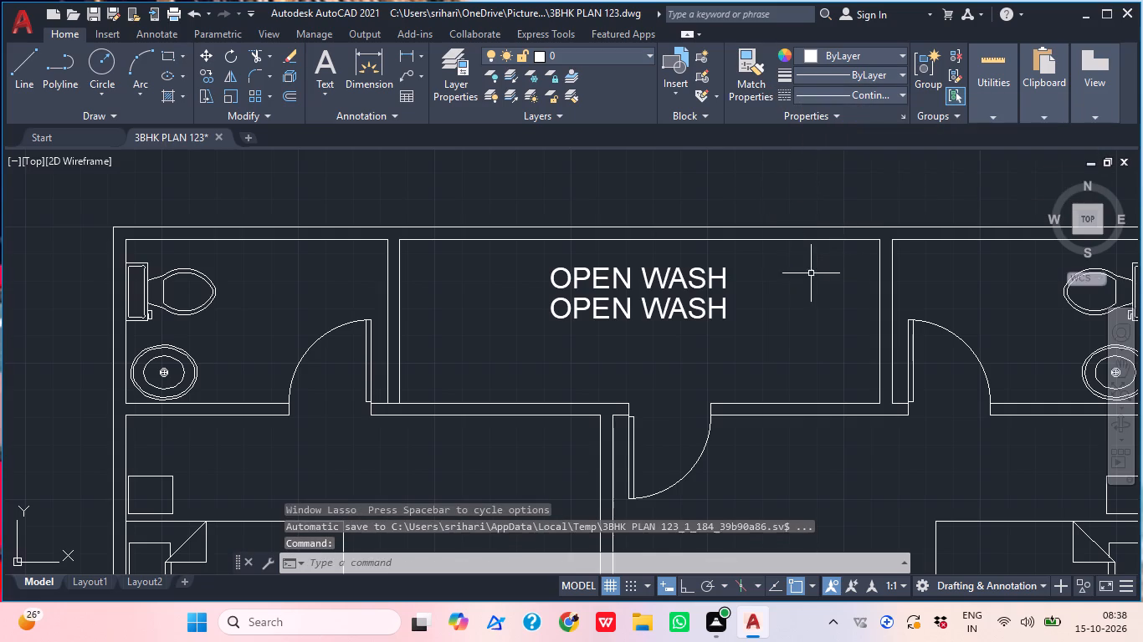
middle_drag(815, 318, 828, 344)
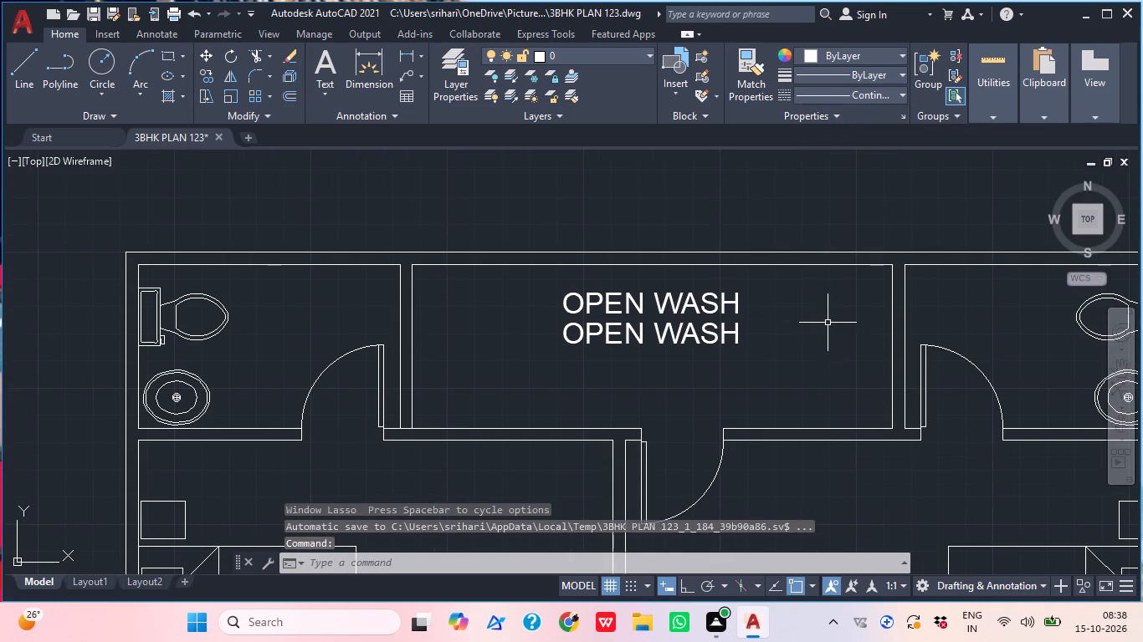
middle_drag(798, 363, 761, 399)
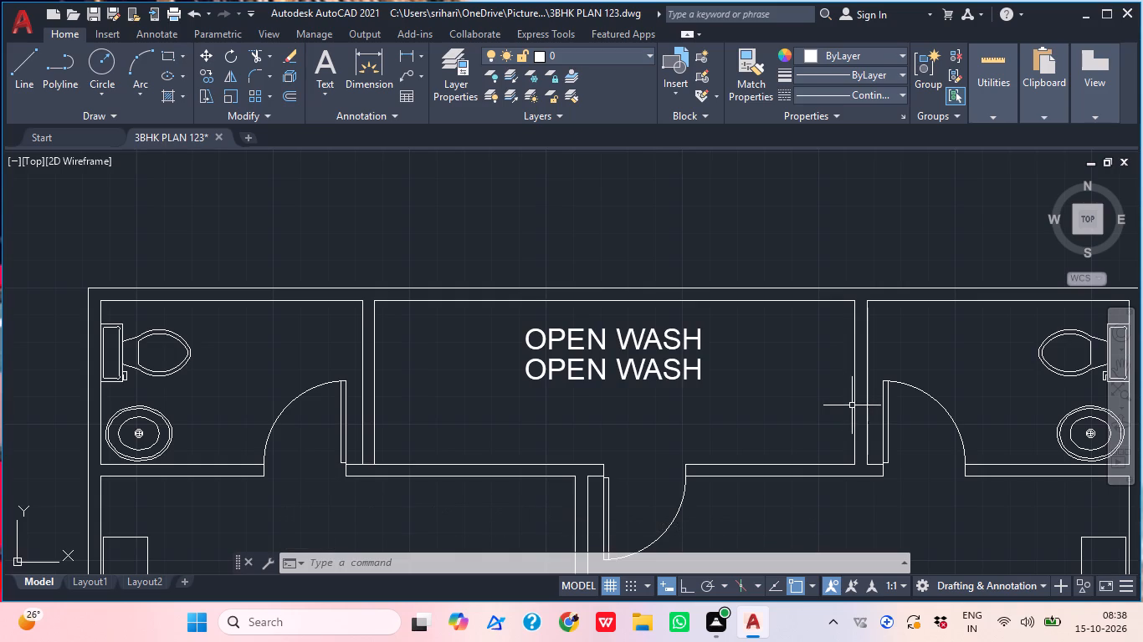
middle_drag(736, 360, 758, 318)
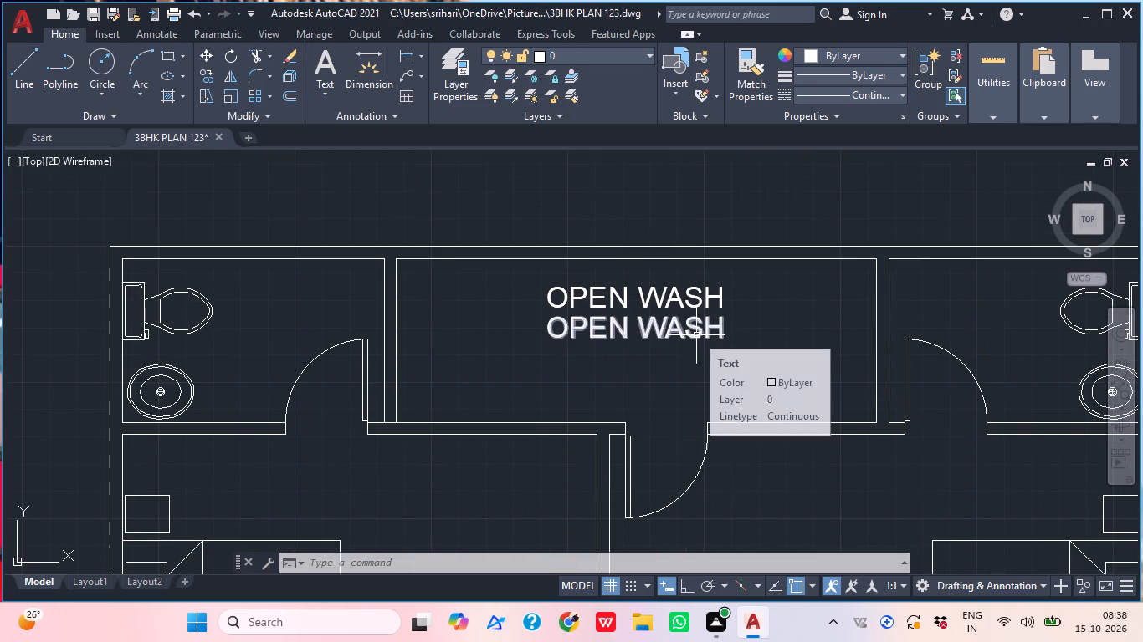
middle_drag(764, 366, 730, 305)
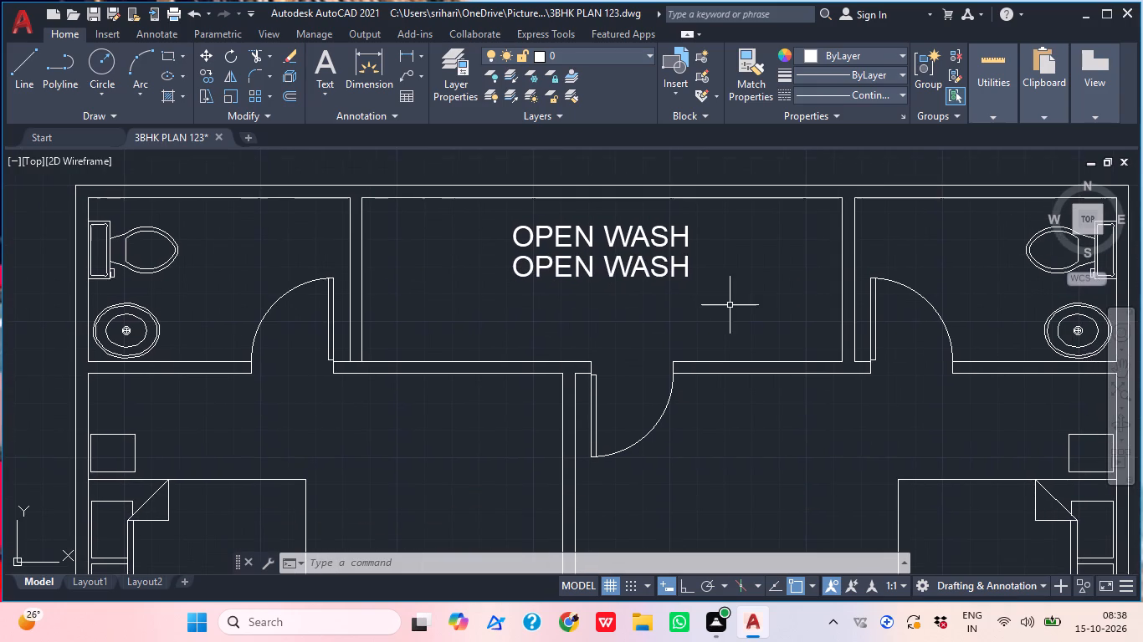
Change the lower OPEN WASH copy to read 14'8"X5'0".
middle_drag(626, 262, 653, 298)
scroll(645, 288, up, 2)
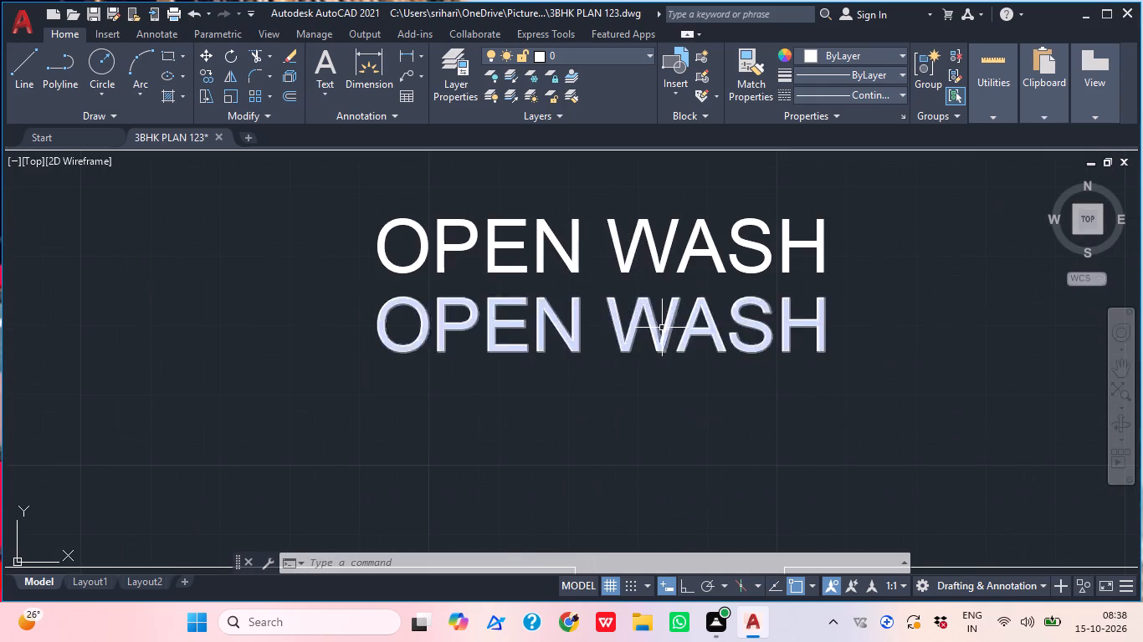
click(648, 308)
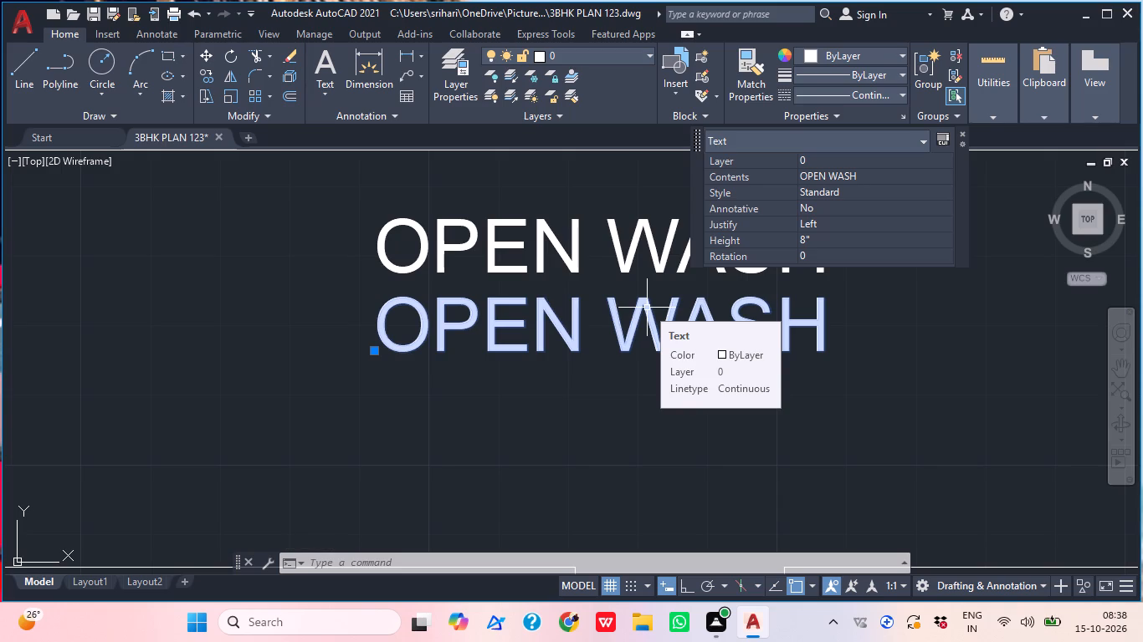
double_click(647, 308)
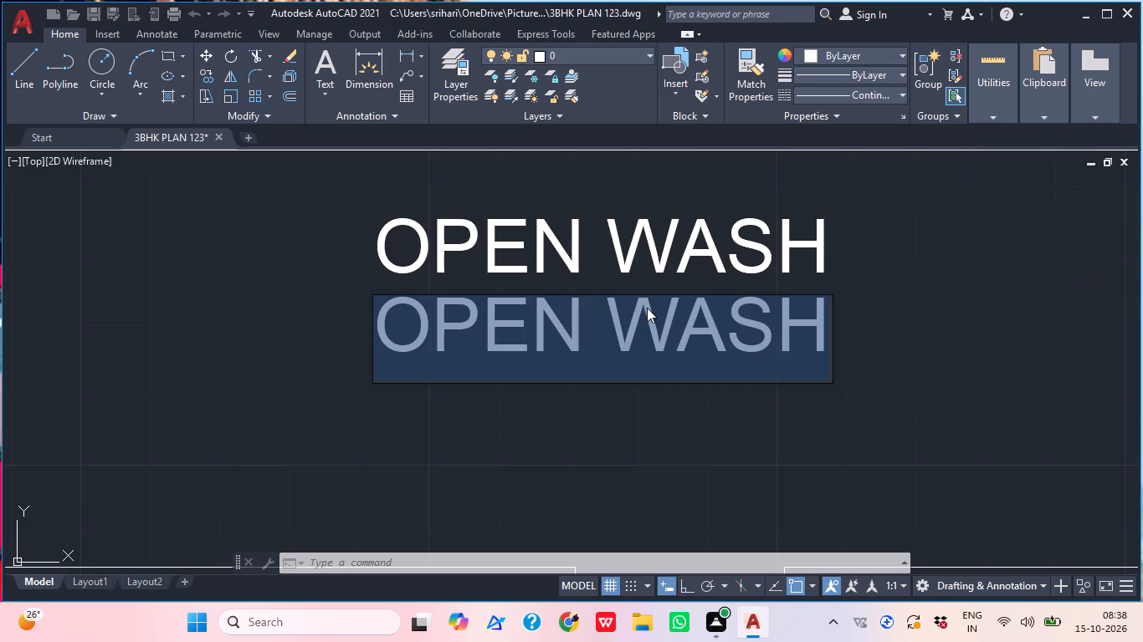
text(14')
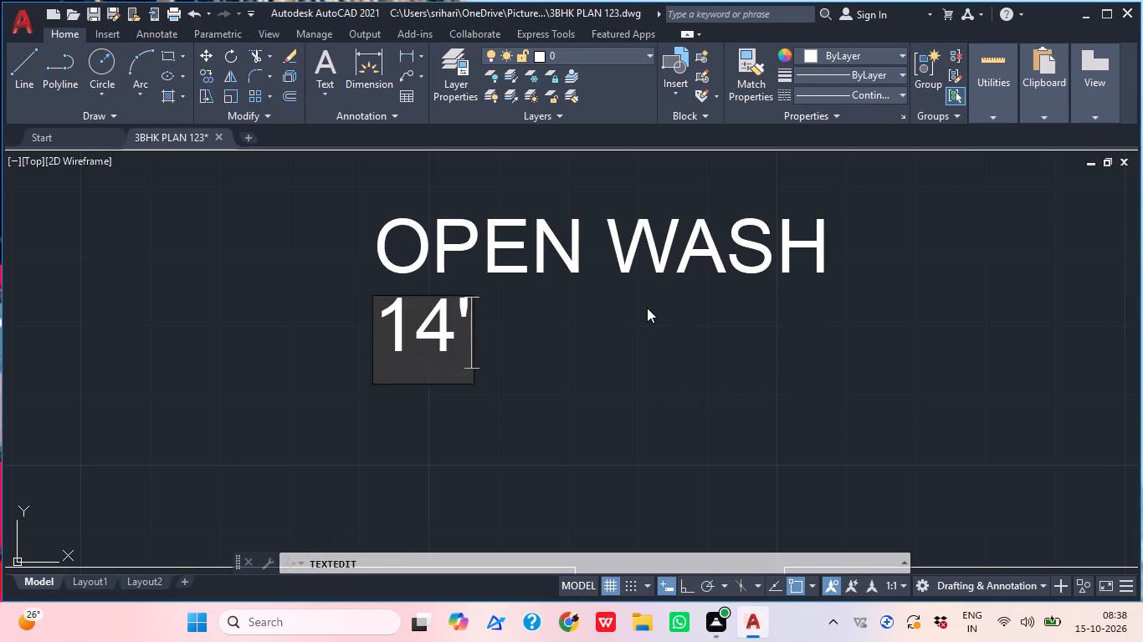
key(8)
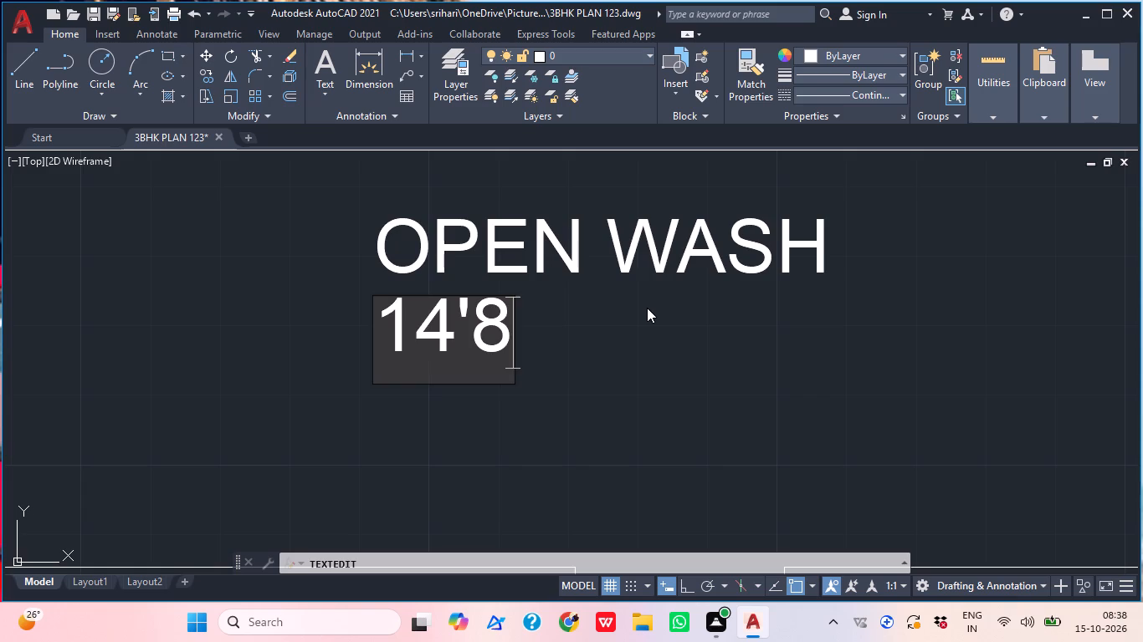
key(shift+quotedbl)
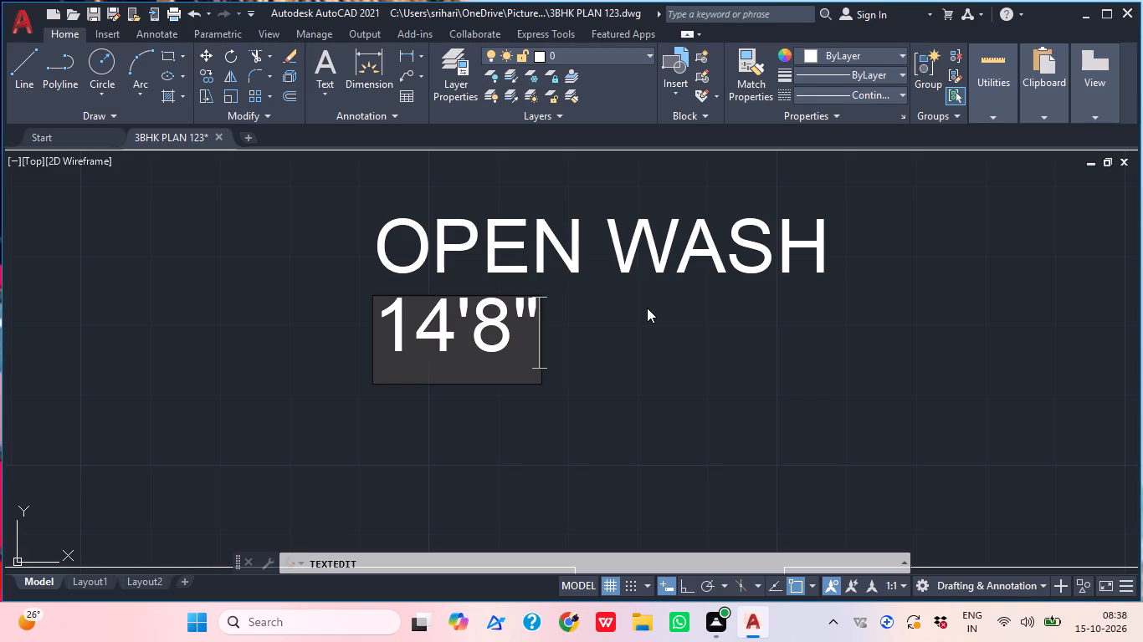
key(x)
text(5')
text(0")
key(Return)
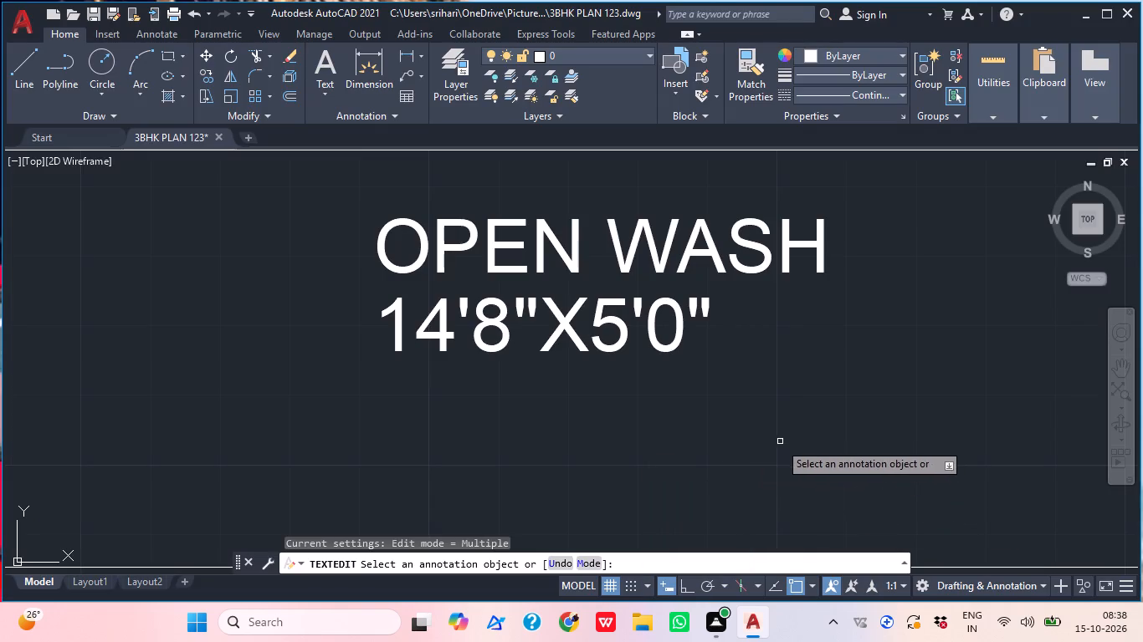
key(Escape)
Move the 14'8"X5'0" text about 8" across so it sits centred beneath the OPEN WASH label.
click(616, 326)
text(M)
key(space)
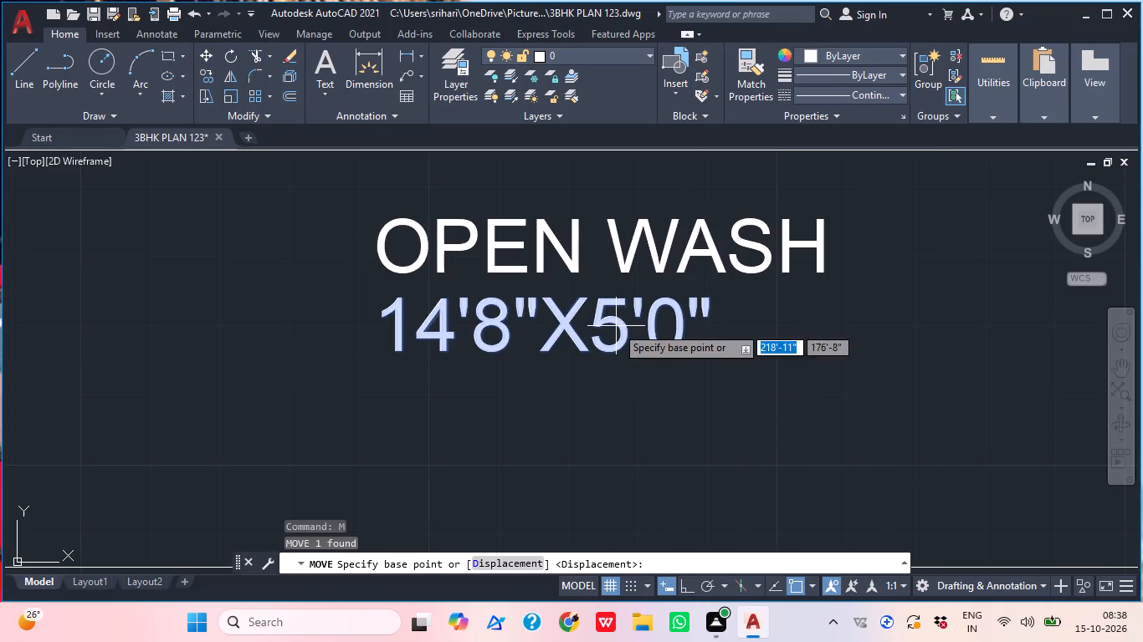
click(560, 327)
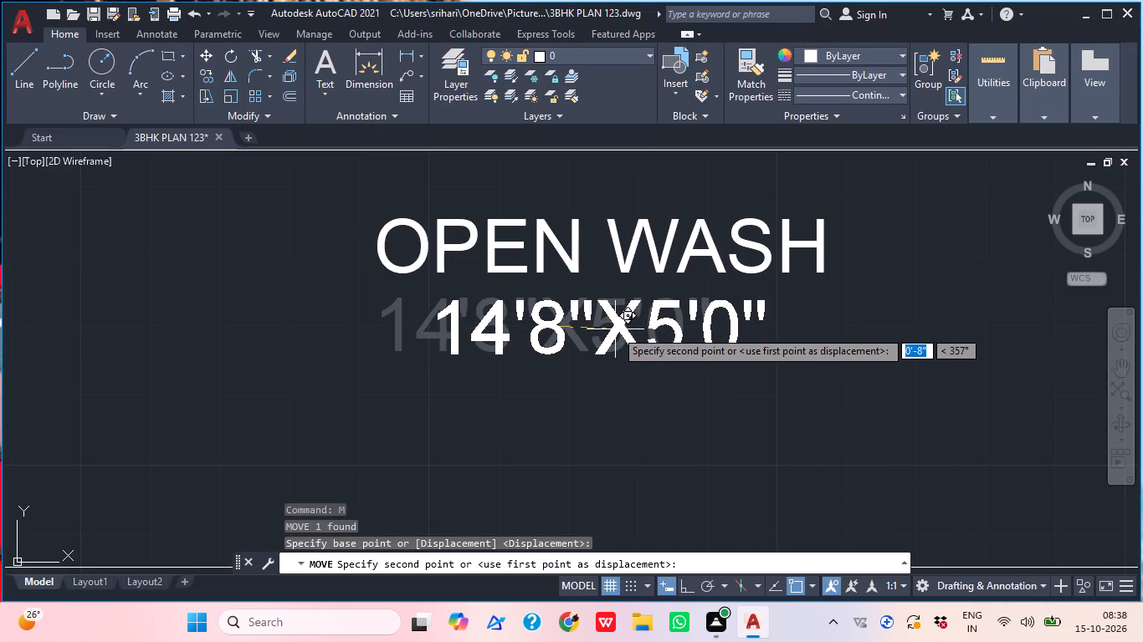
click(615, 329)
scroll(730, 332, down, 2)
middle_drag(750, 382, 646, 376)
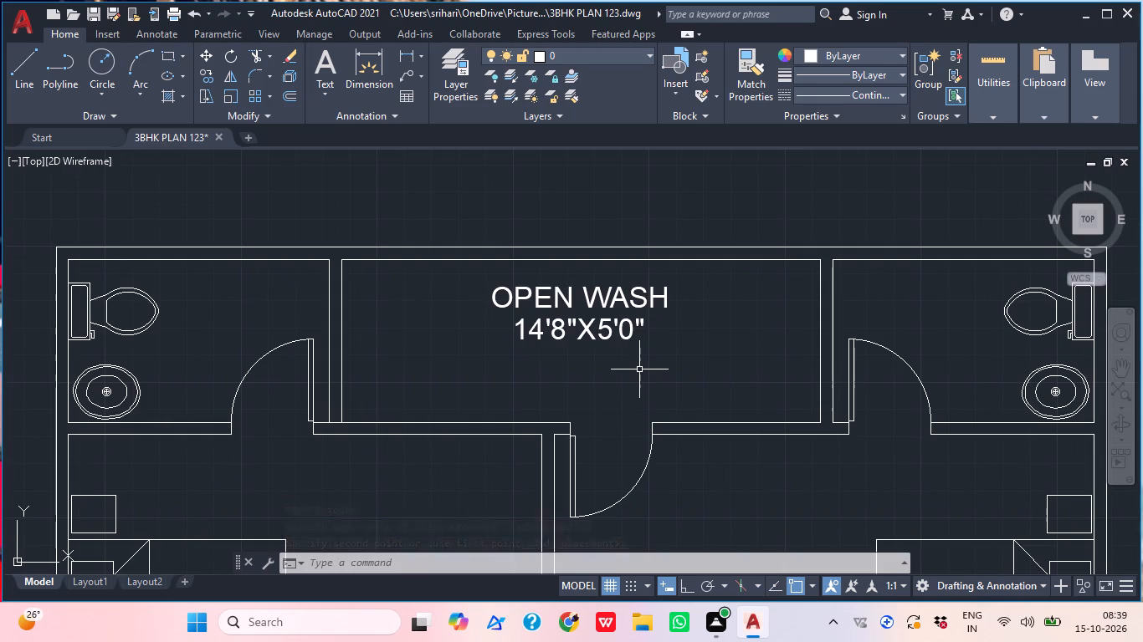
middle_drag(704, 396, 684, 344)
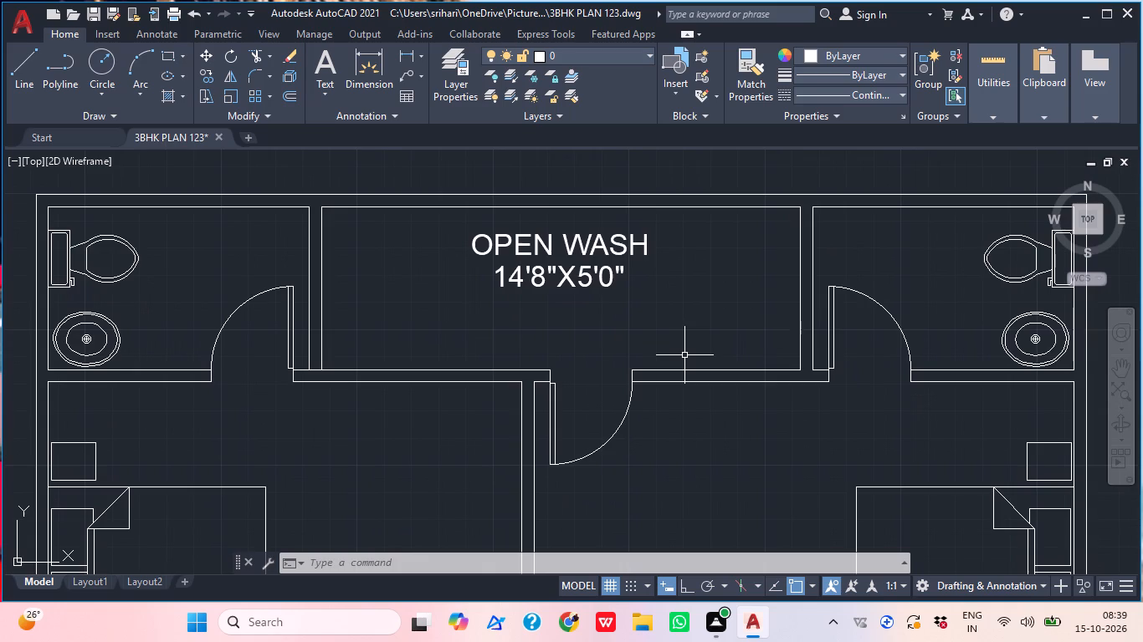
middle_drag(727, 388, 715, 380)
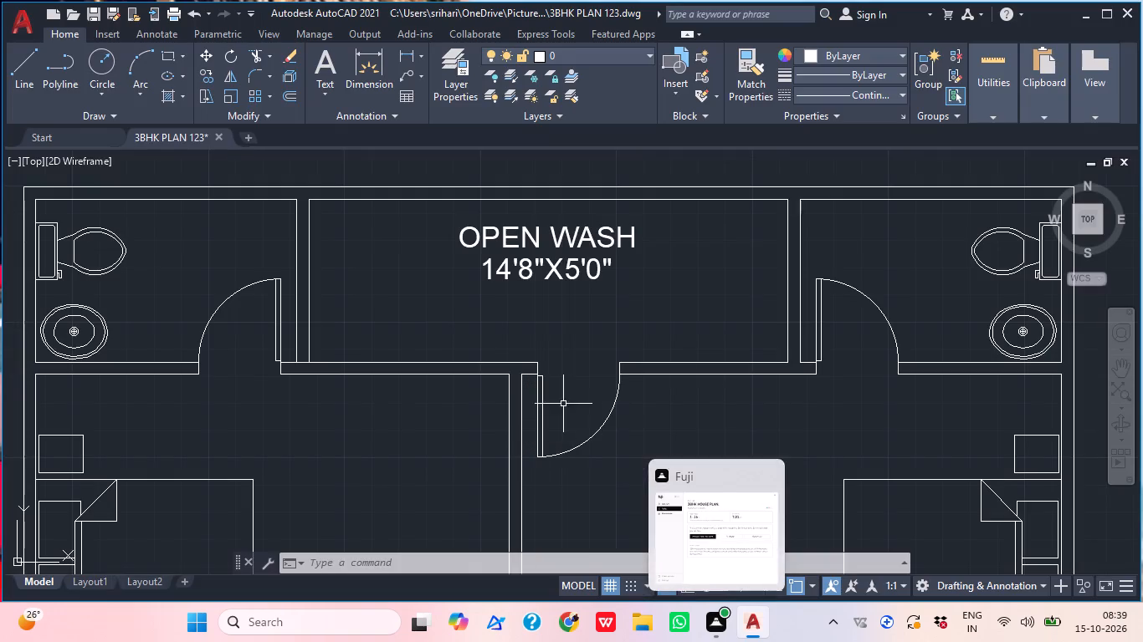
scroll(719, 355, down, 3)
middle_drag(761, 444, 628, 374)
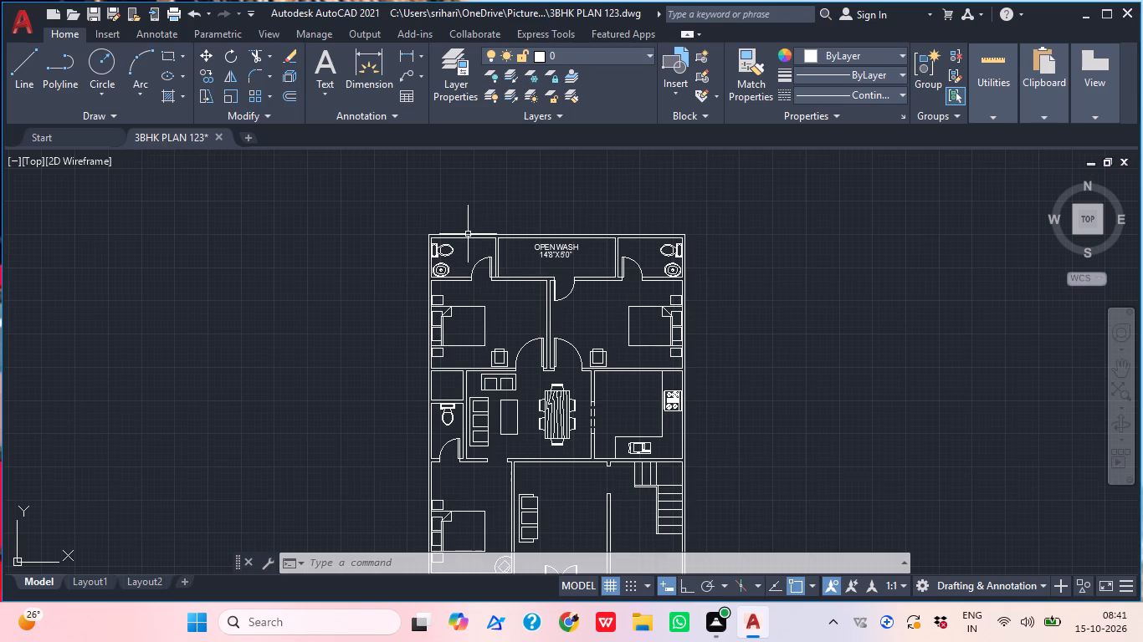
Copy the two-line OPEN WASH and 14'8"X5'0" label into both upper bedrooms, beside the beds.
scroll(521, 268, up, 2)
click(689, 243)
click(584, 214)
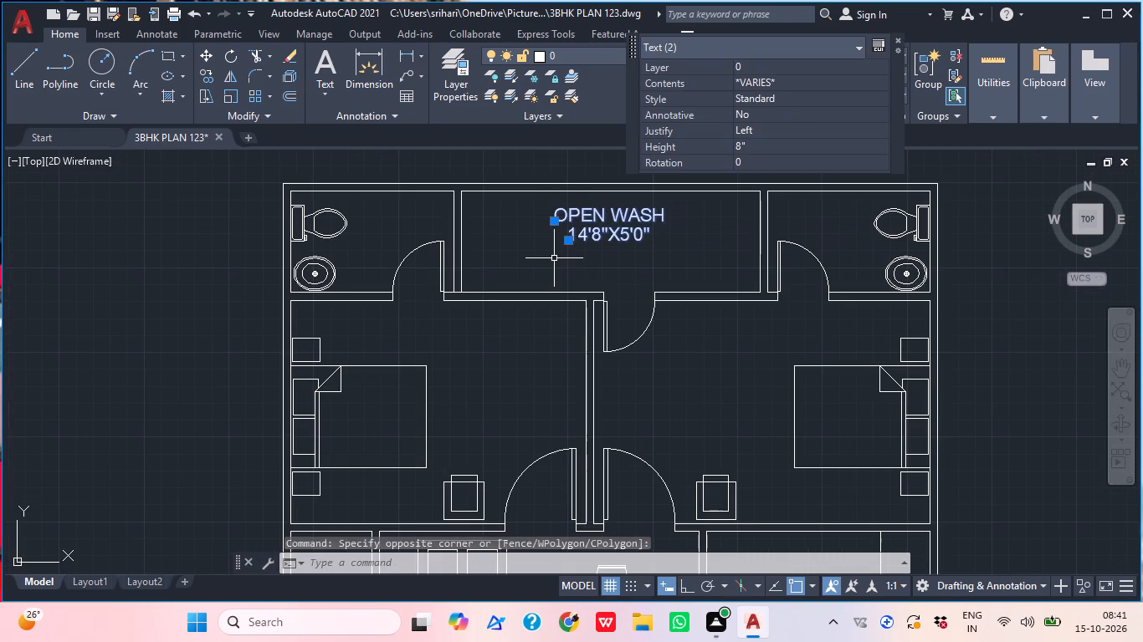
text(COP)
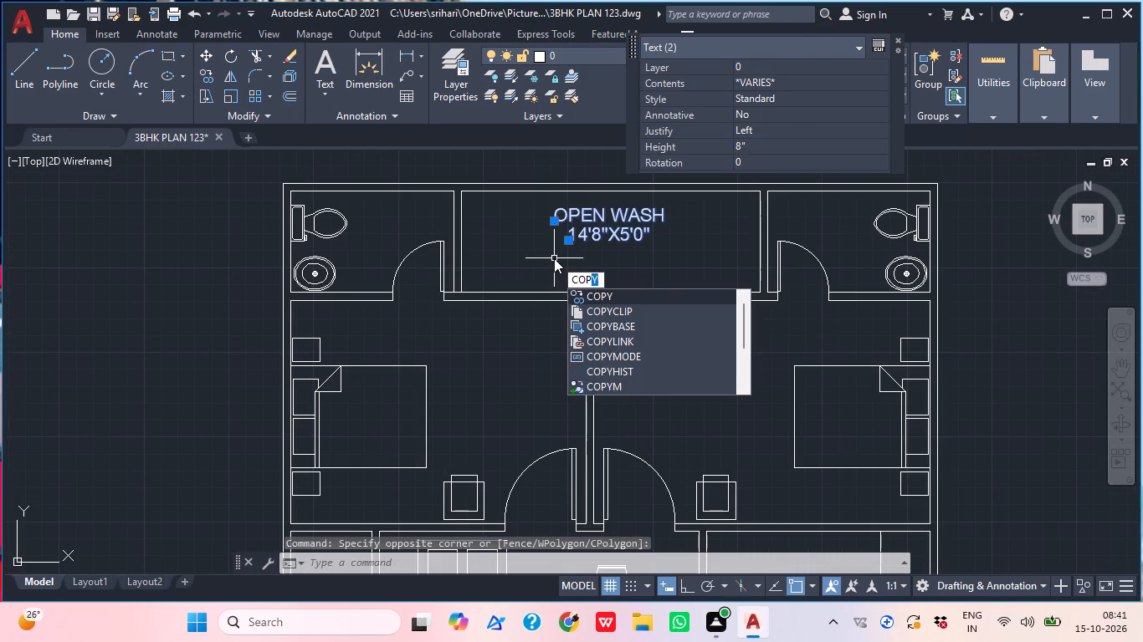
key(space)
click(576, 229)
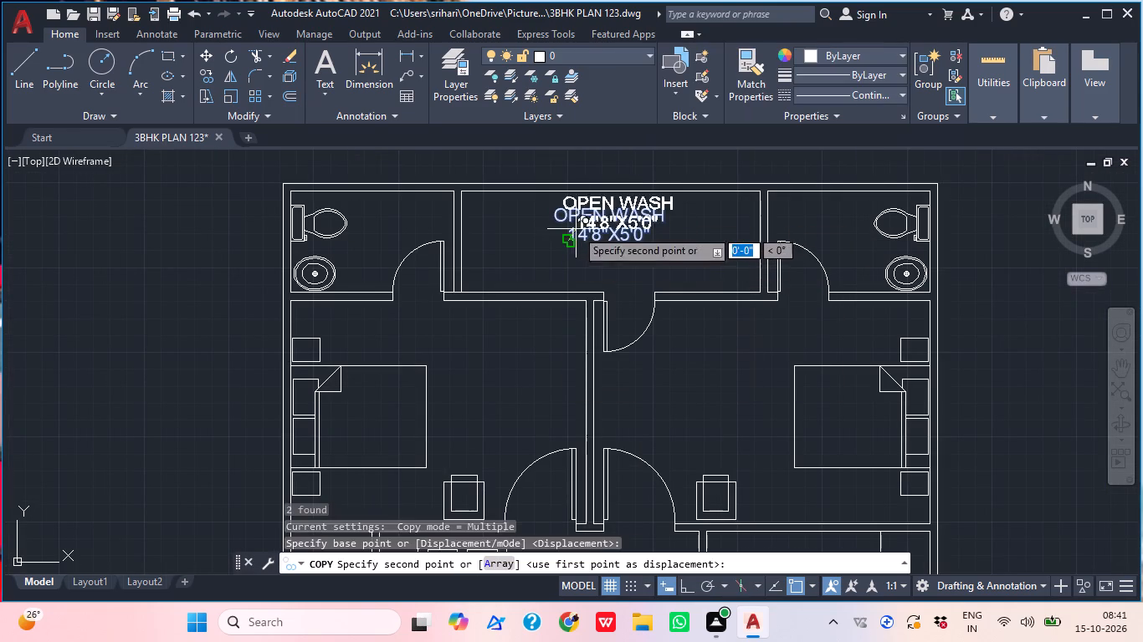
middle_drag(520, 322, 521, 273)
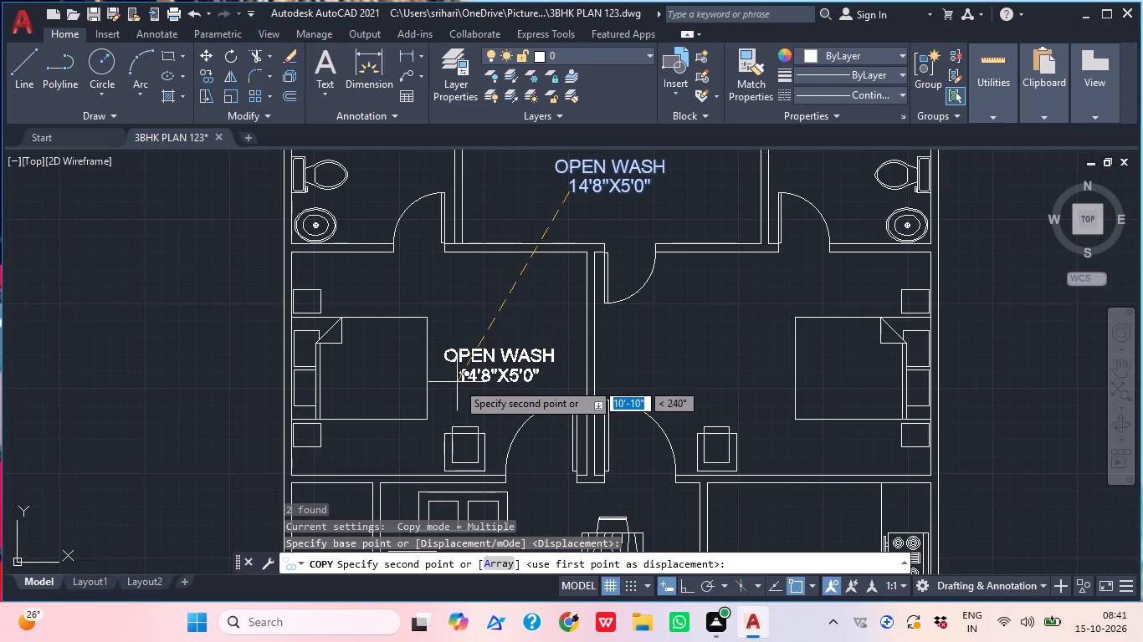
click(455, 378)
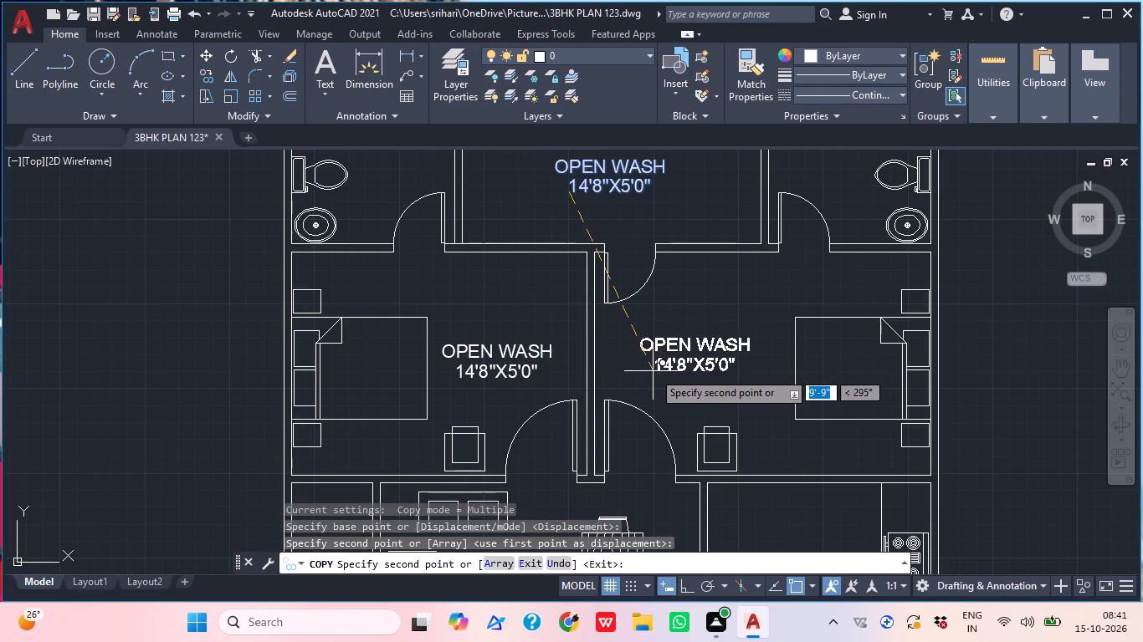
click(653, 371)
Place further copies of the two-line label in the living and dining room, the lower bedroom and the kitchen.
middle_drag(665, 395, 652, 207)
middle_drag(675, 426, 693, 262)
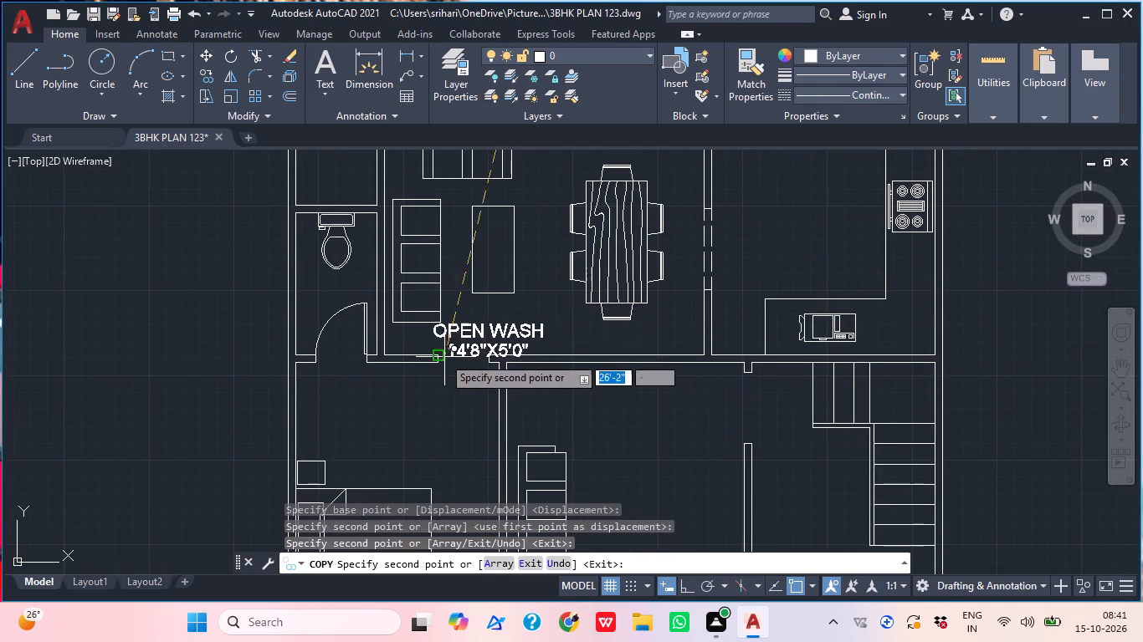
click(482, 337)
middle_drag(570, 445, 578, 293)
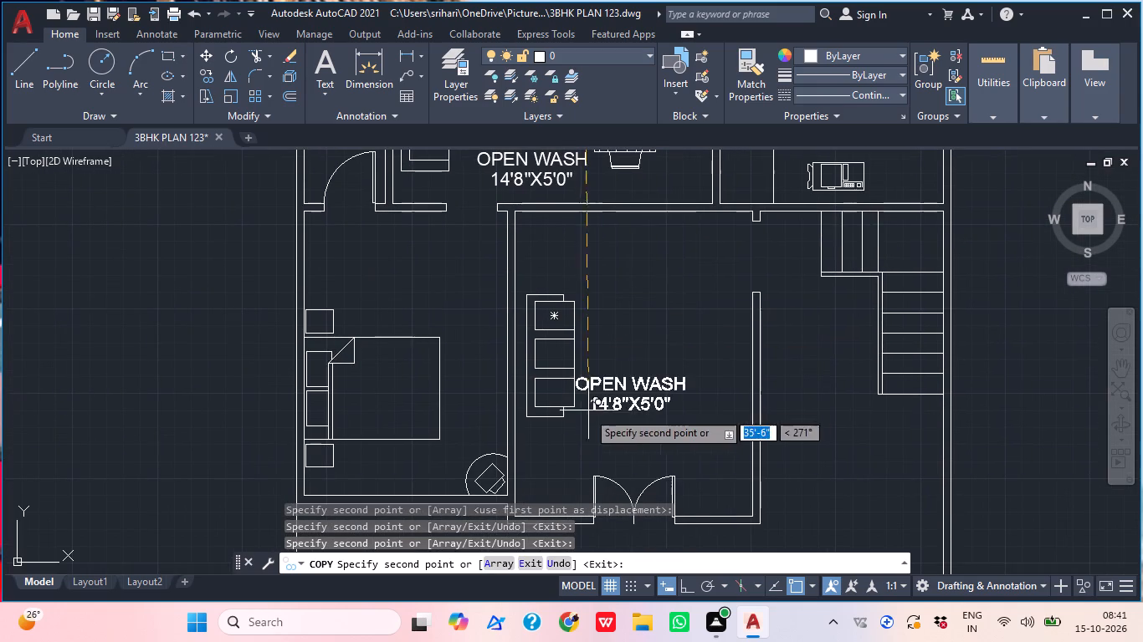
middle_drag(405, 313, 532, 325)
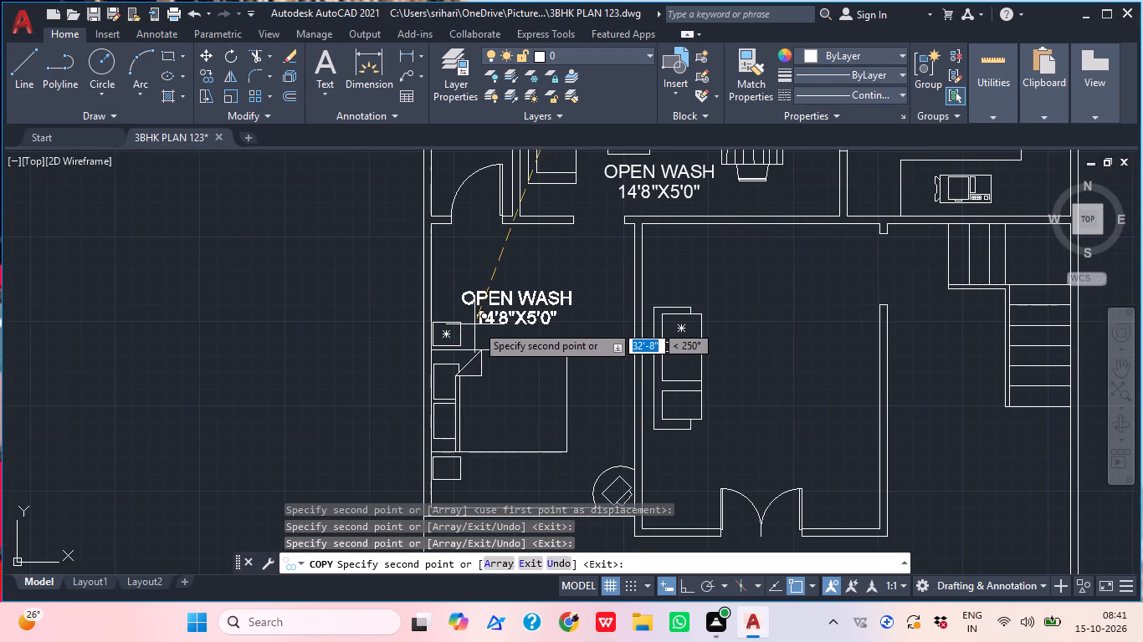
click(476, 324)
middle_drag(648, 409, 552, 385)
middle_drag(652, 322, 610, 498)
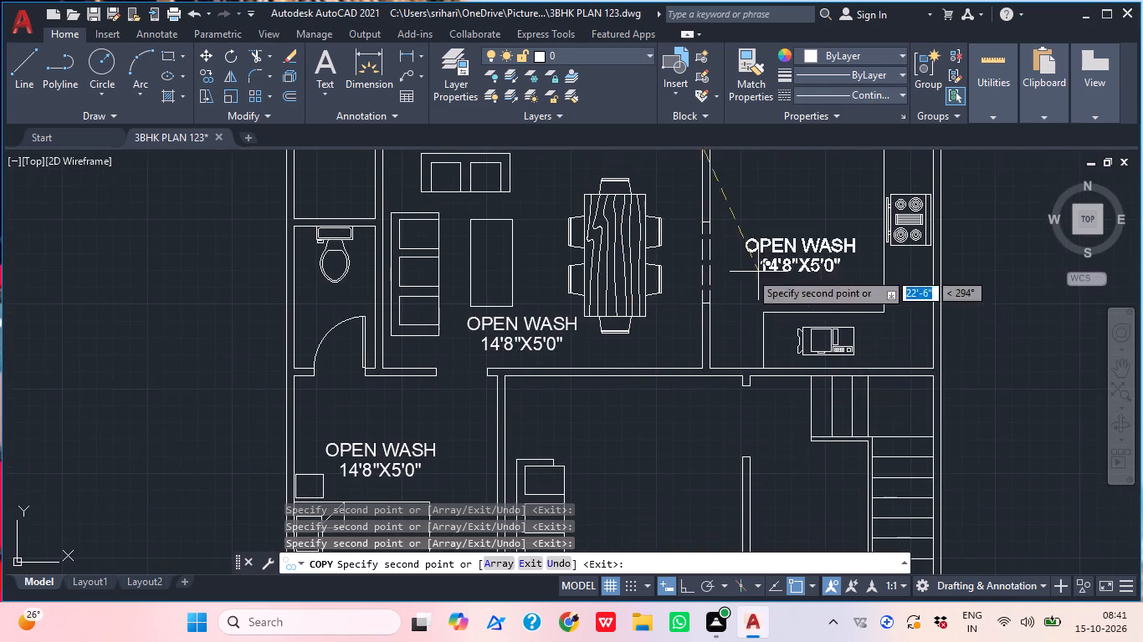
middle_drag(732, 282, 608, 384)
click(629, 351)
Place further copies of the two-line OPEN WASH label in the two upper corner bathrooms, beside the toilets.
middle_drag(630, 273, 581, 470)
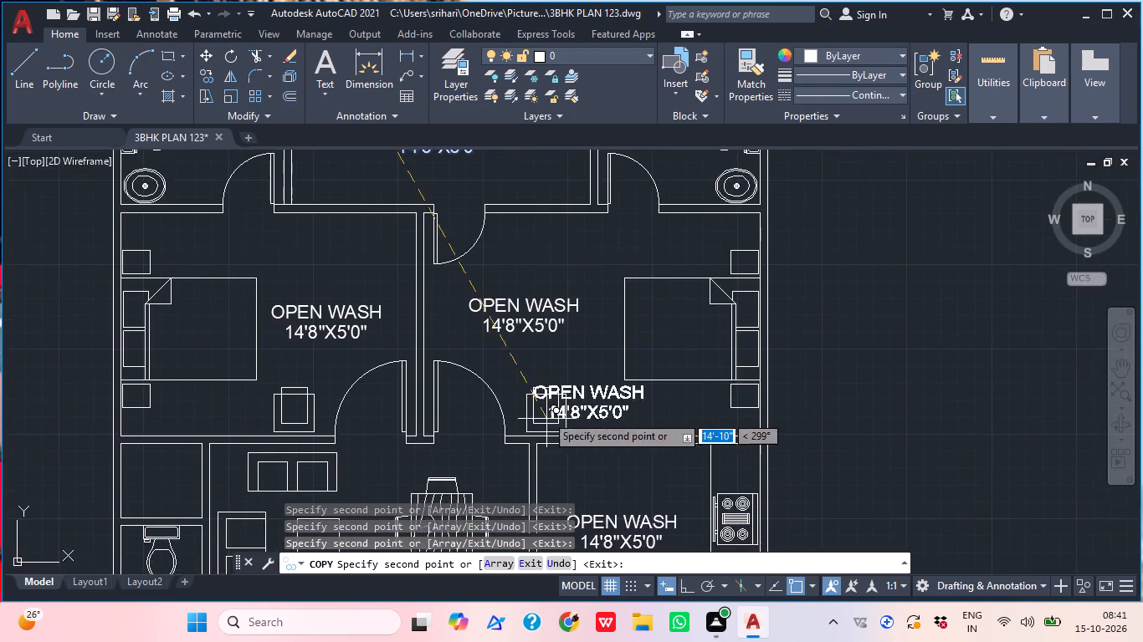
middle_drag(546, 415, 638, 410)
middle_drag(624, 337, 585, 441)
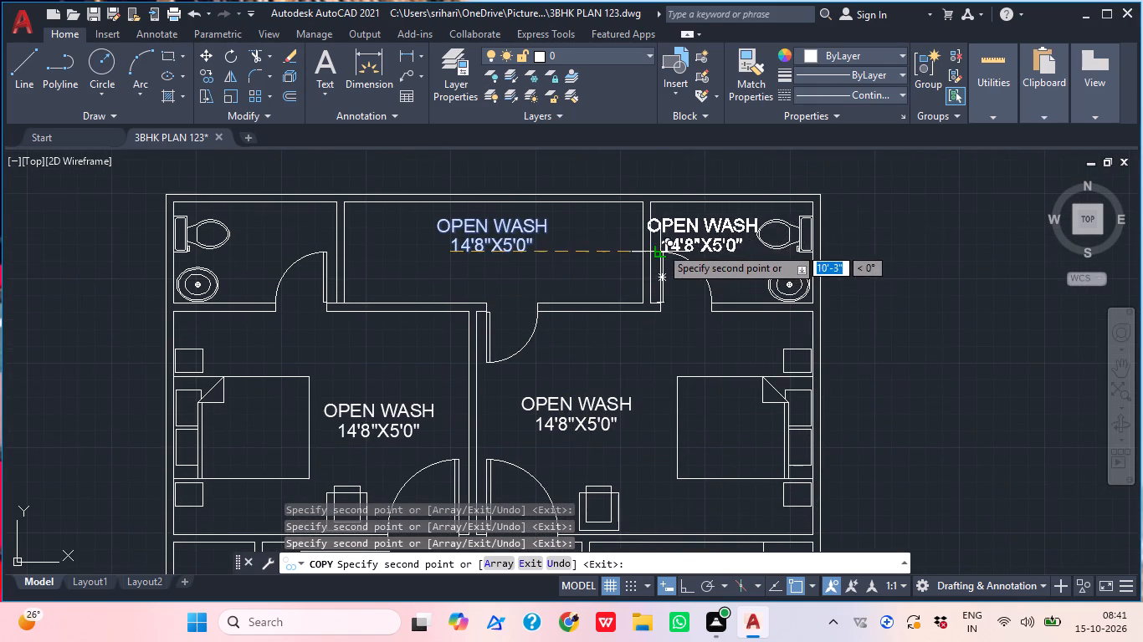
scroll(660, 247, up, 1)
click(675, 247)
middle_drag(720, 276, 870, 311)
scroll(869, 311, down, 1)
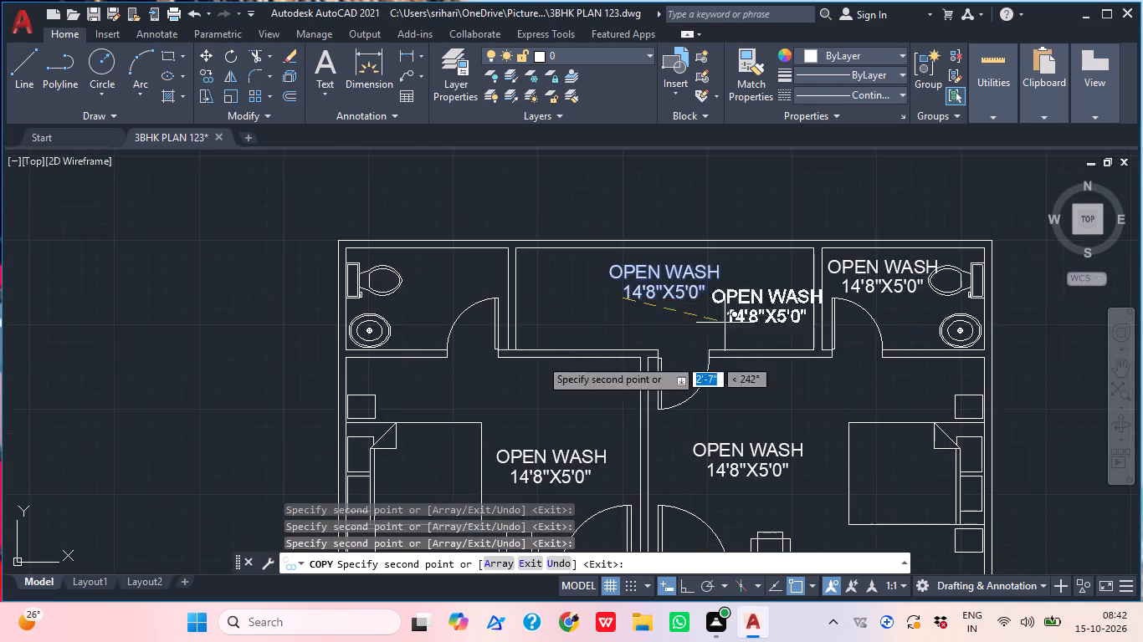
middle_drag(423, 405, 682, 379)
scroll(695, 271, up, 1)
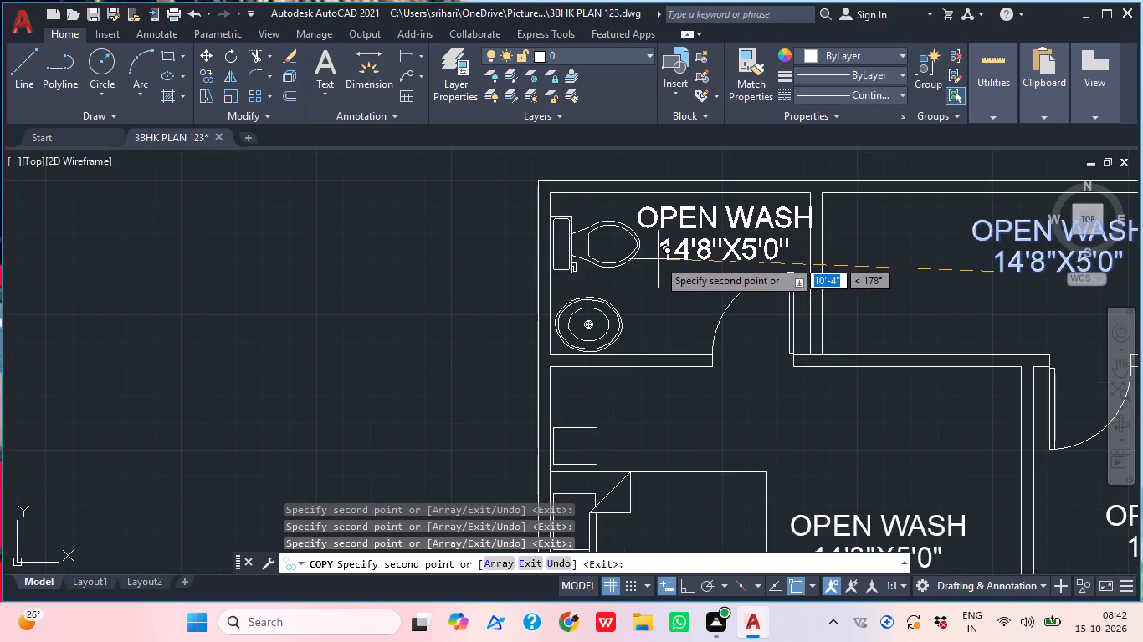
click(658, 259)
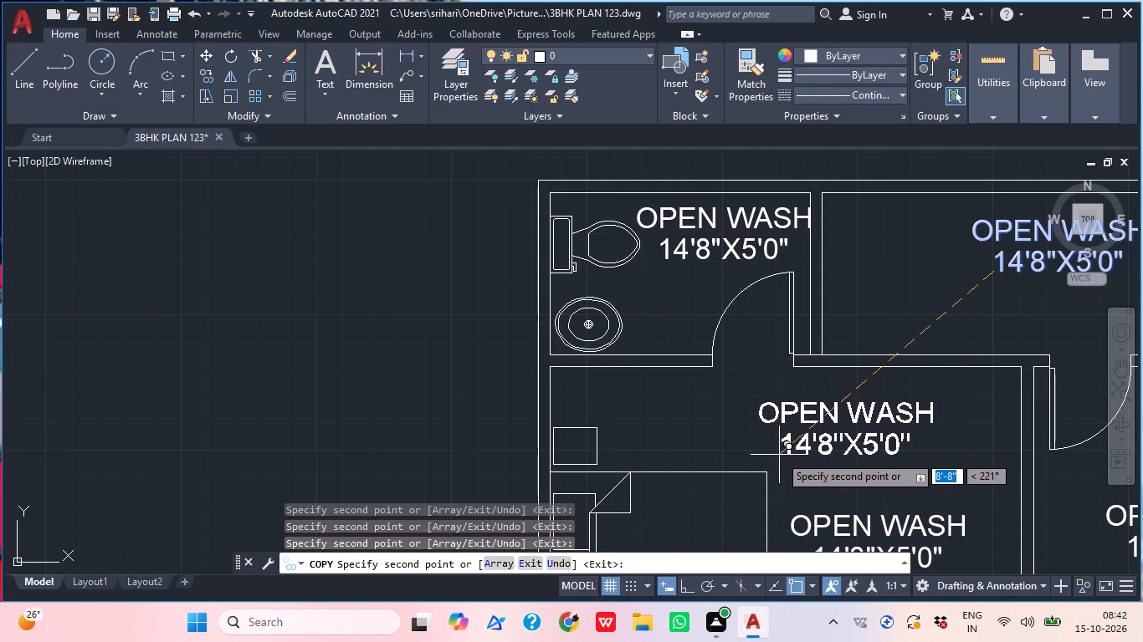
Place copies of the two-line label in the small room beside the living room and in the toilet room below it.
middle_drag(791, 436, 640, 332)
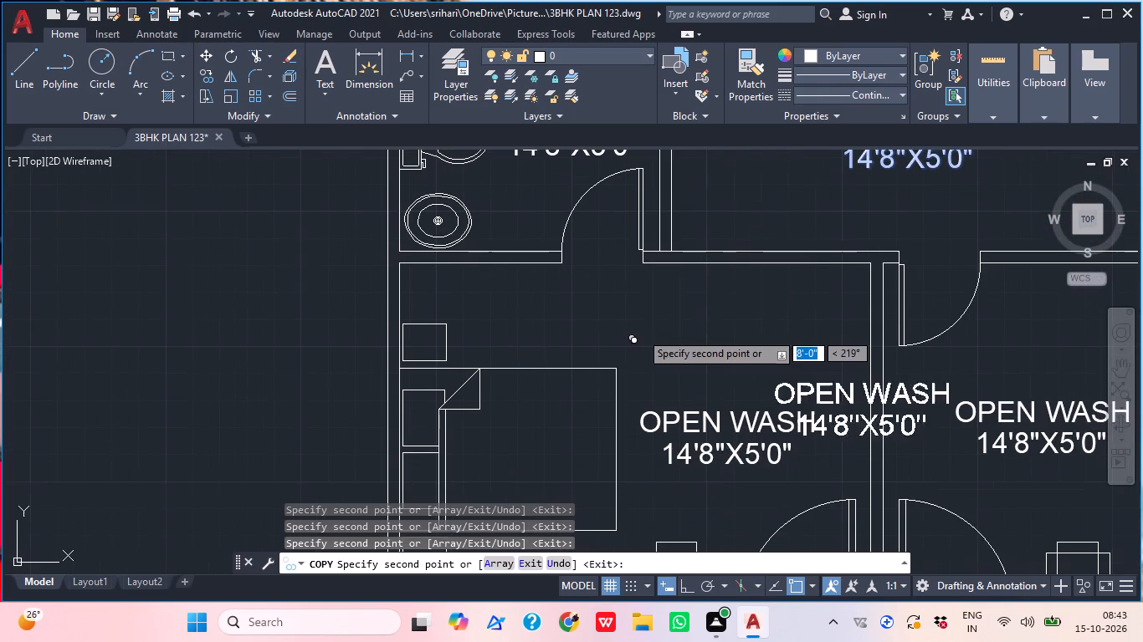
middle_drag(724, 415, 740, 385)
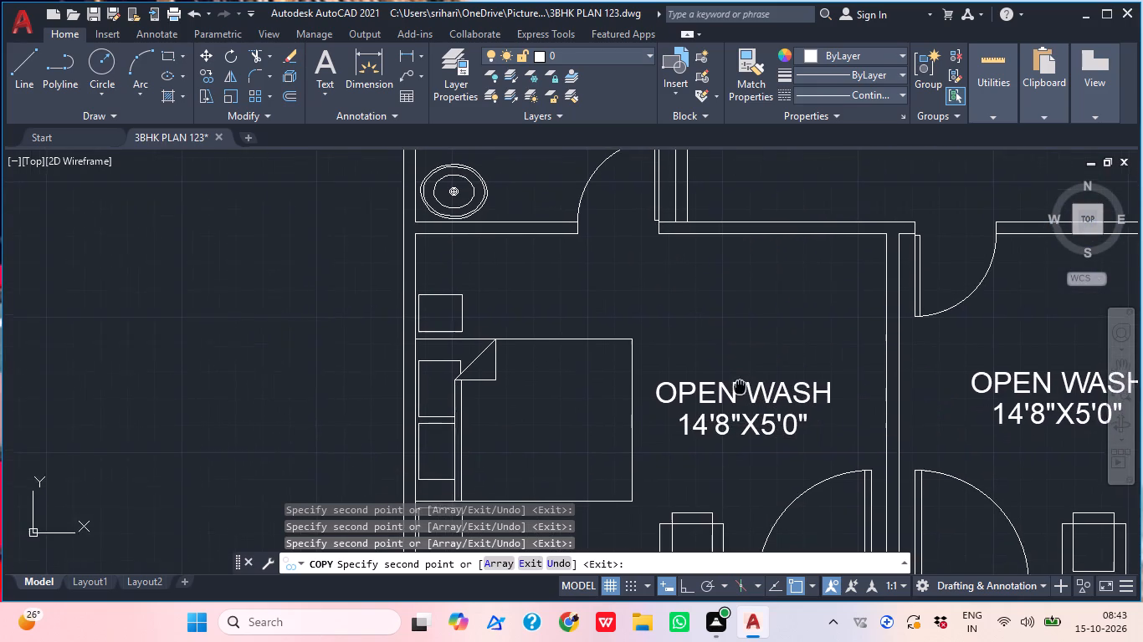
middle_drag(740, 385, 741, 382)
middle_drag(549, 376, 601, 82)
scroll(491, 362, up, 1)
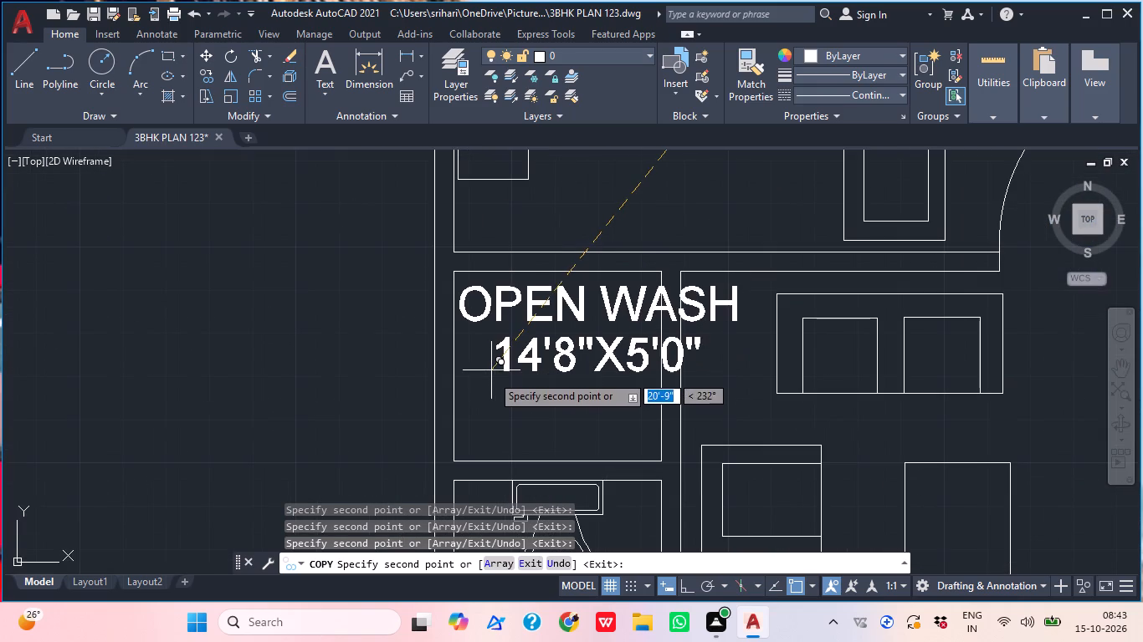
click(491, 414)
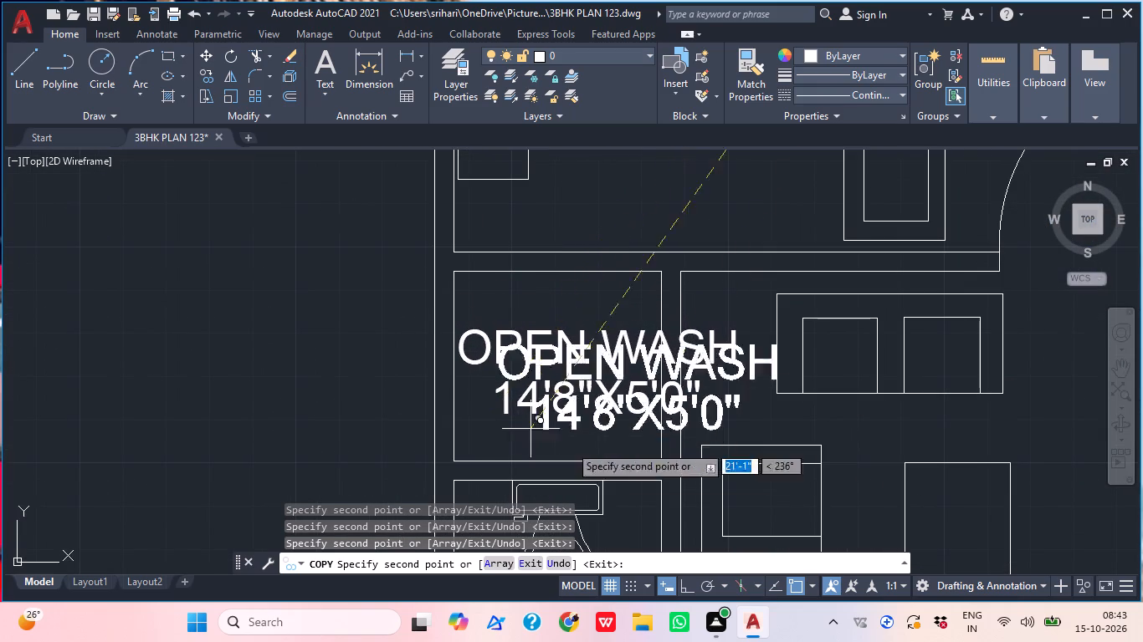
middle_drag(616, 461, 635, 250)
middle_drag(618, 420, 645, 252)
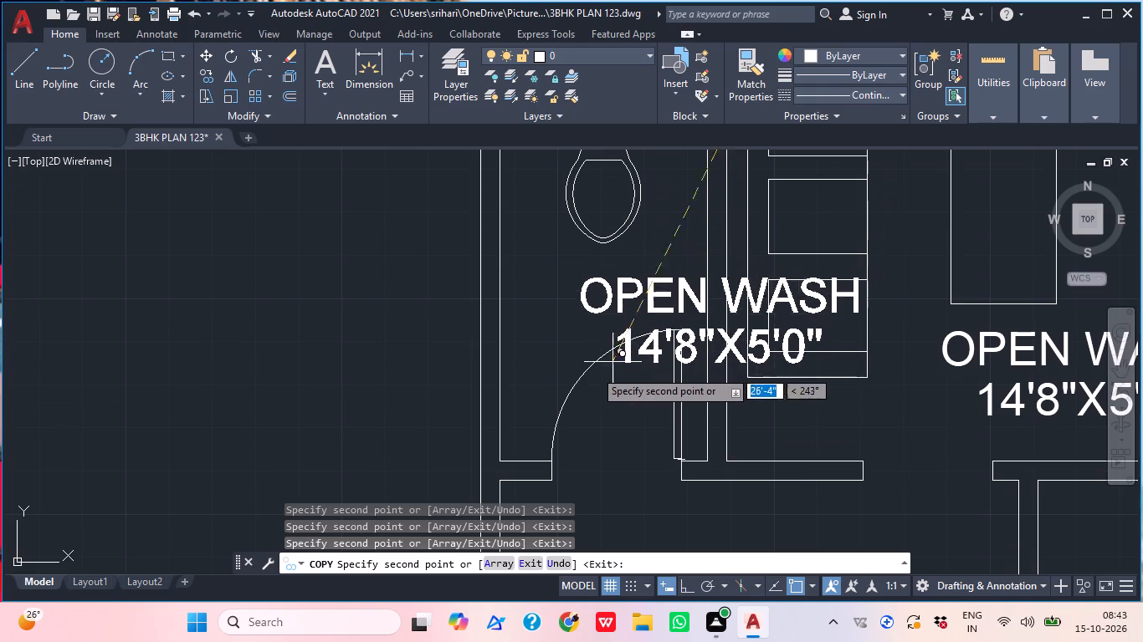
scroll(561, 366, up, 1)
click(515, 307)
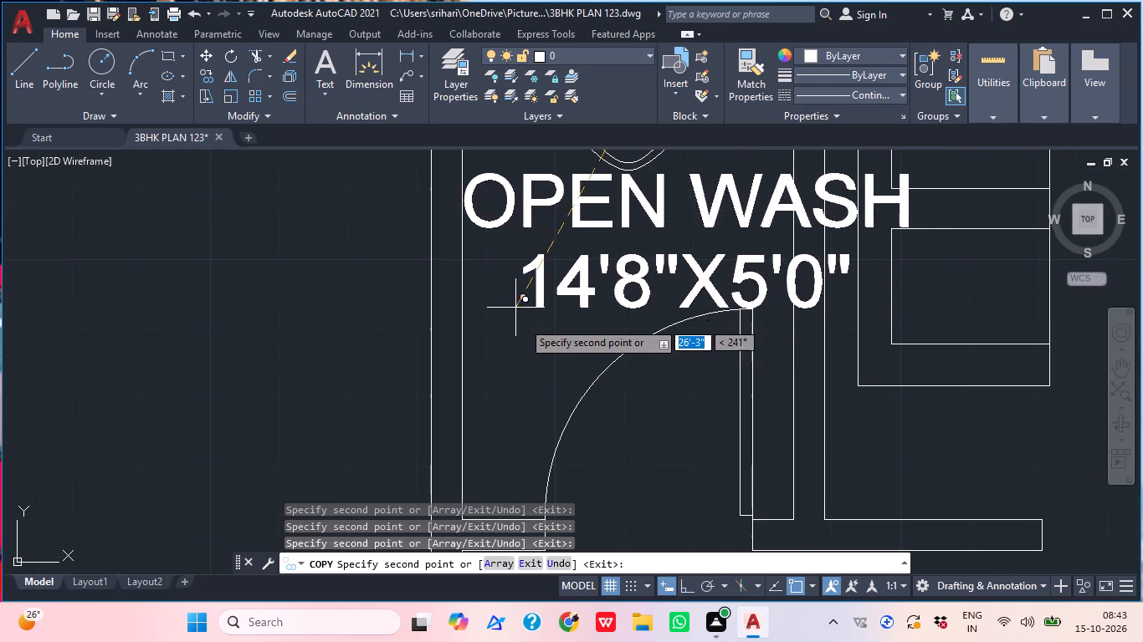
Place label copies in the front sitting room, the open area below the stairs, outside the double door, and below the lower bedroom.
scroll(540, 345, down, 3)
middle_drag(567, 389, 421, 326)
middle_drag(673, 406, 546, 158)
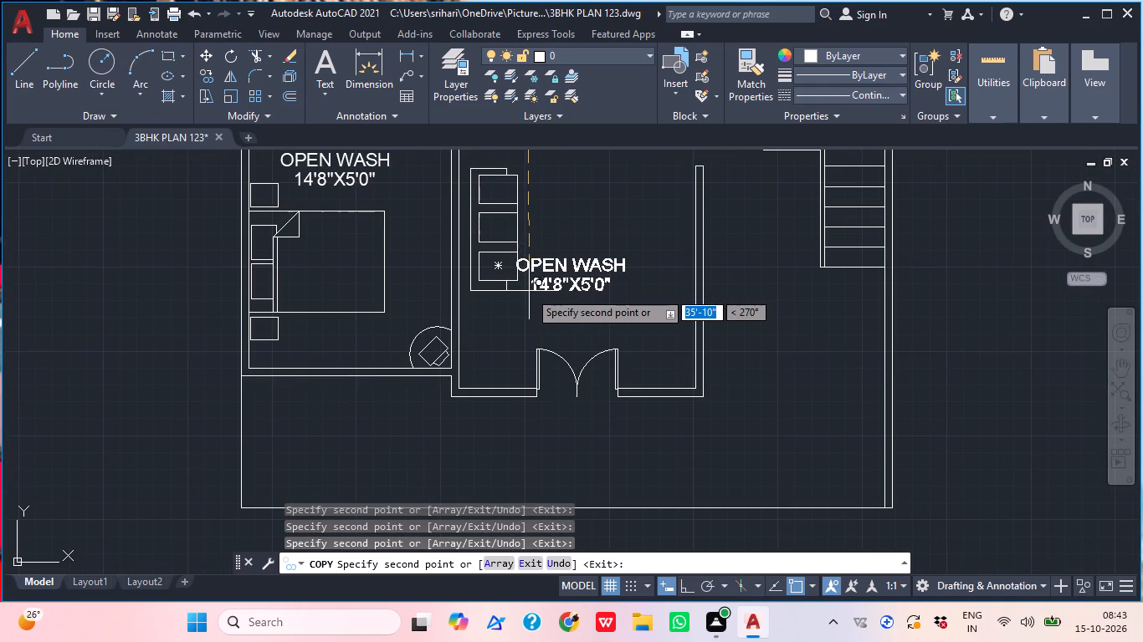
click(554, 245)
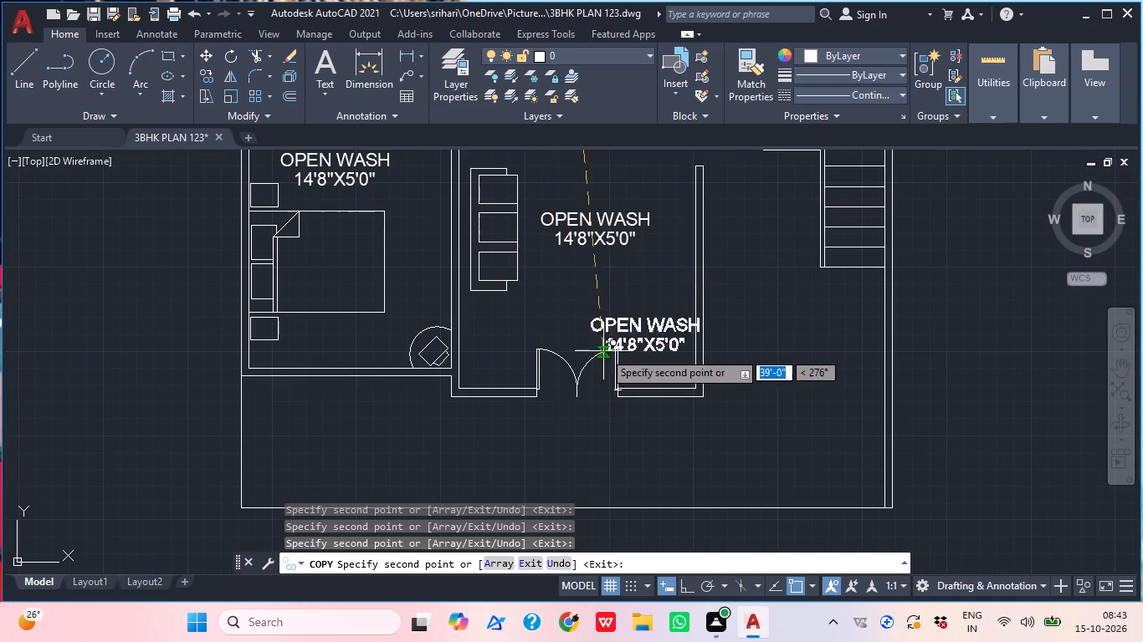
middle_drag(602, 351, 577, 287)
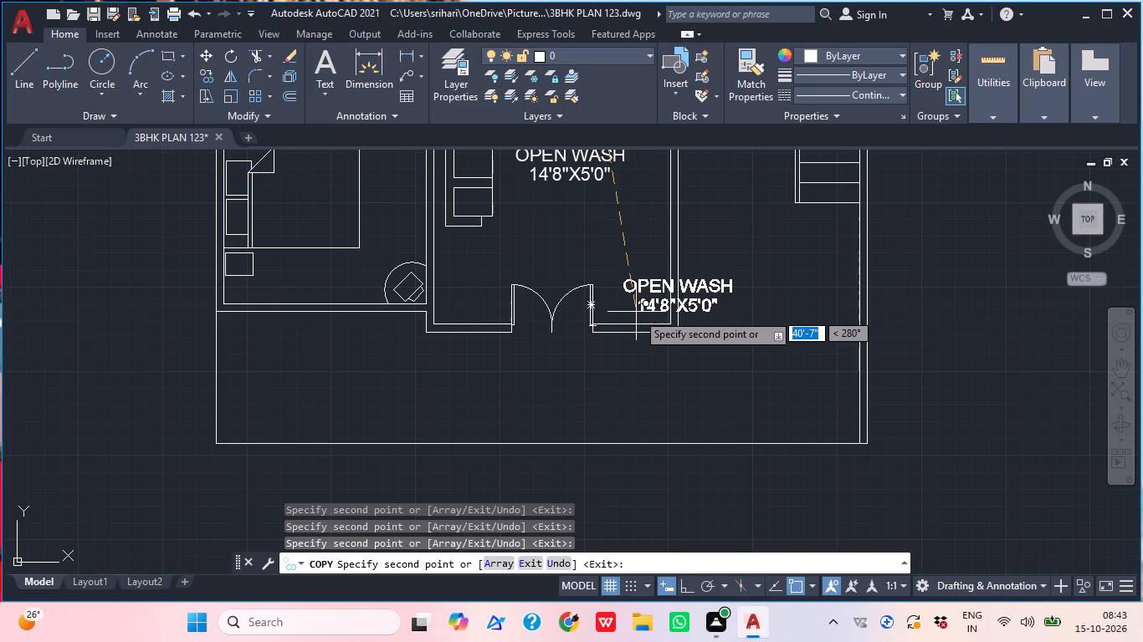
click(730, 290)
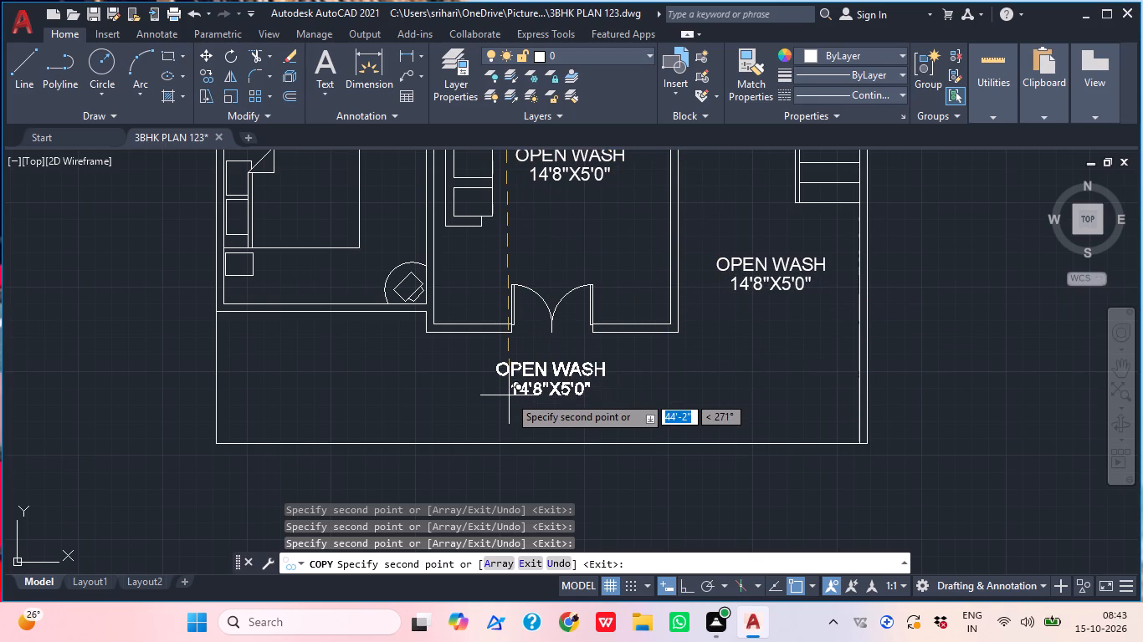
click(509, 395)
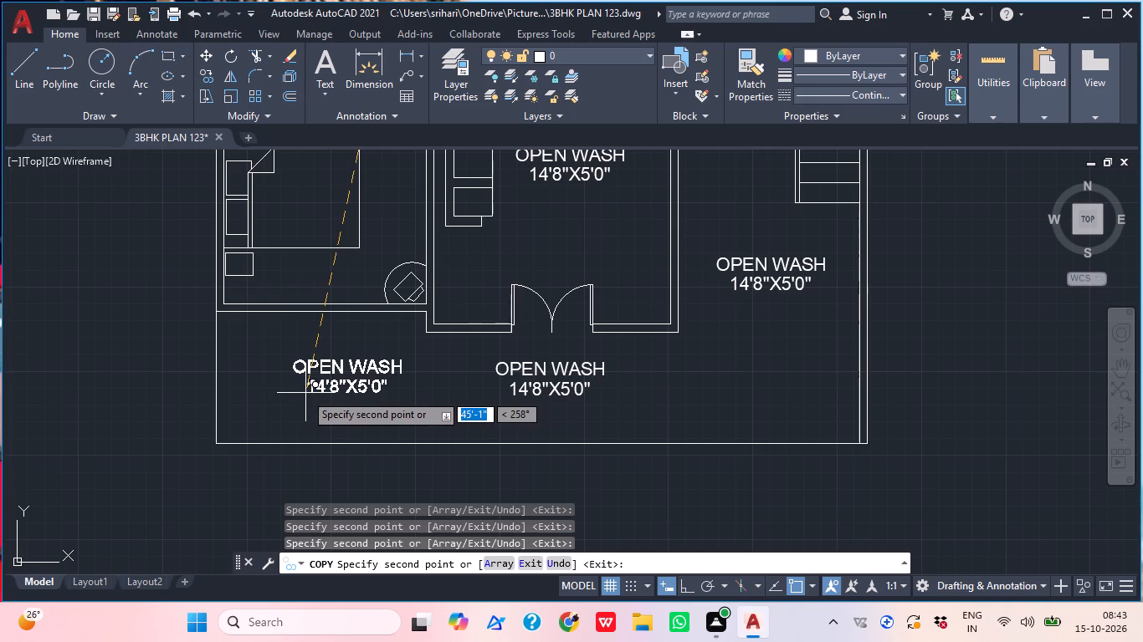
click(300, 393)
key(Escape)
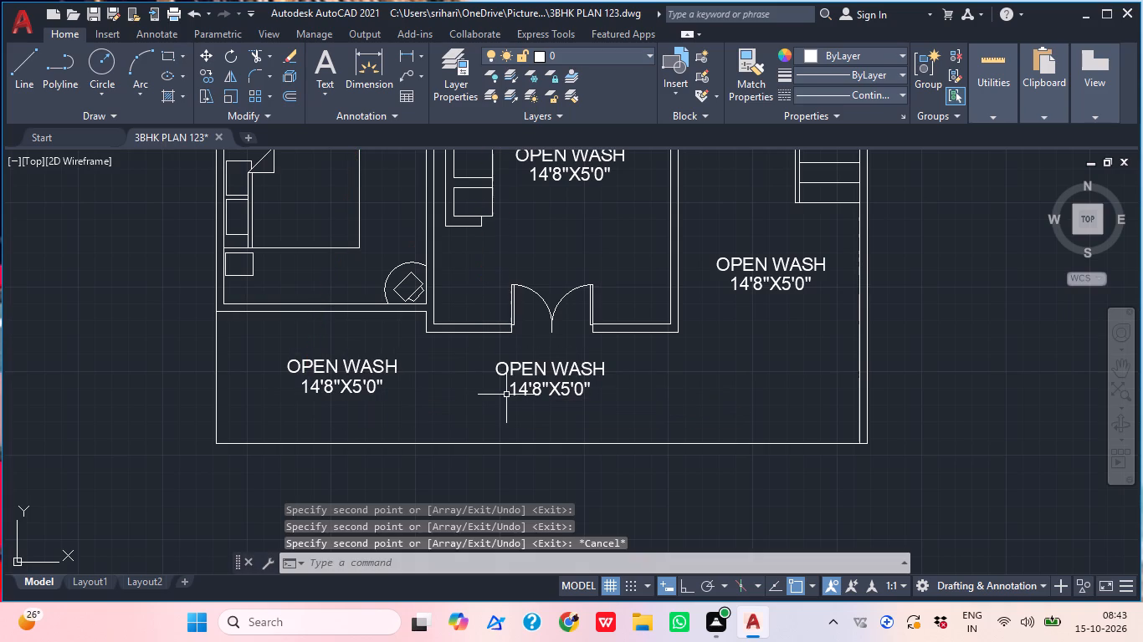
Change the OPEN WASH name below the lower bedroom to read LAWIN.
double_click(321, 365)
text(LAWIN)
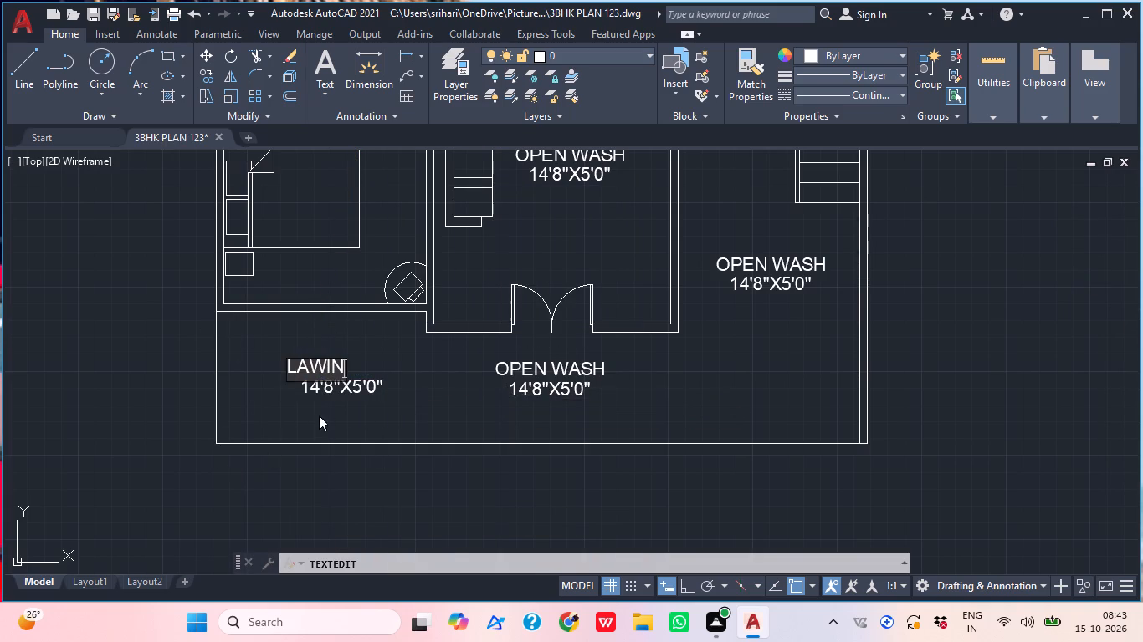
click(346, 394)
Change the size text under LAWIN to read 6'6" -WIDE.
click(369, 385)
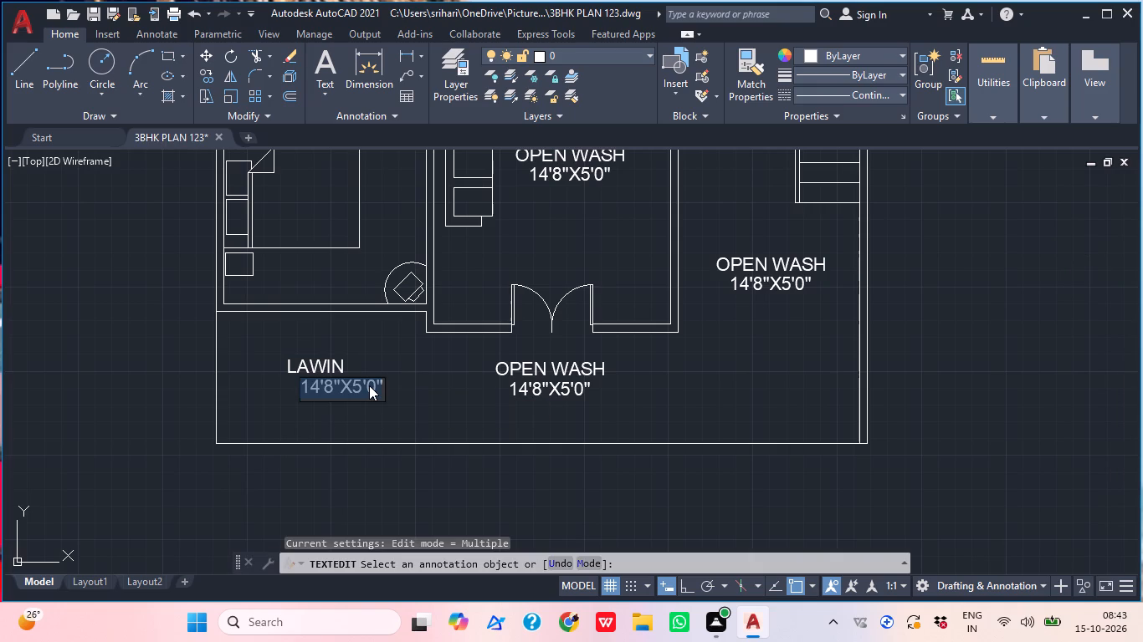
text(6'6"X)
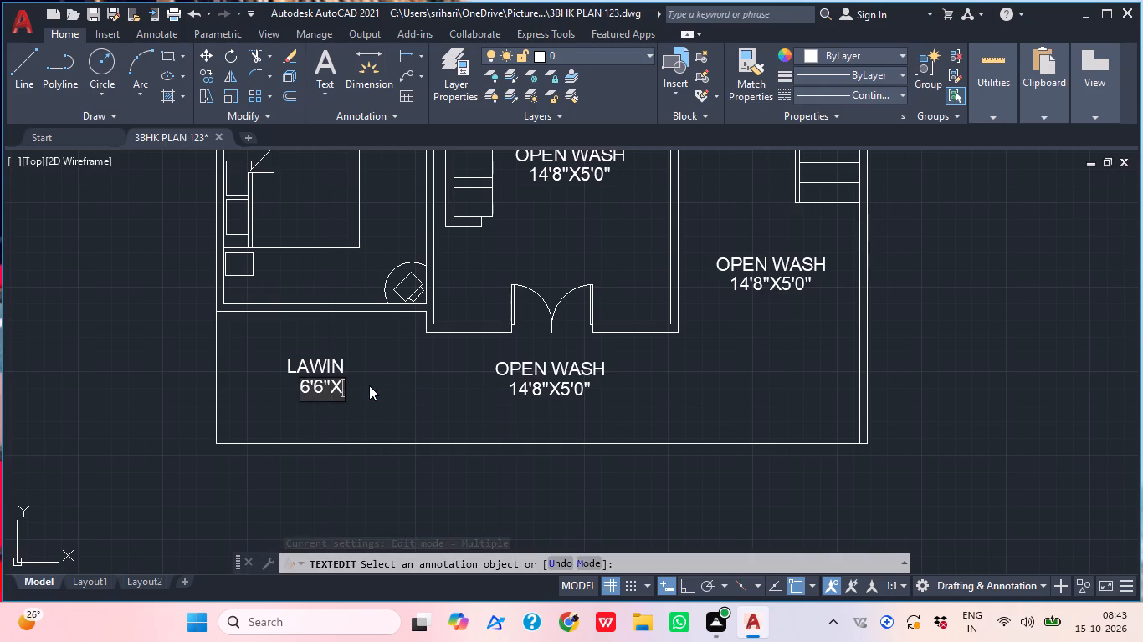
text(WIDE)
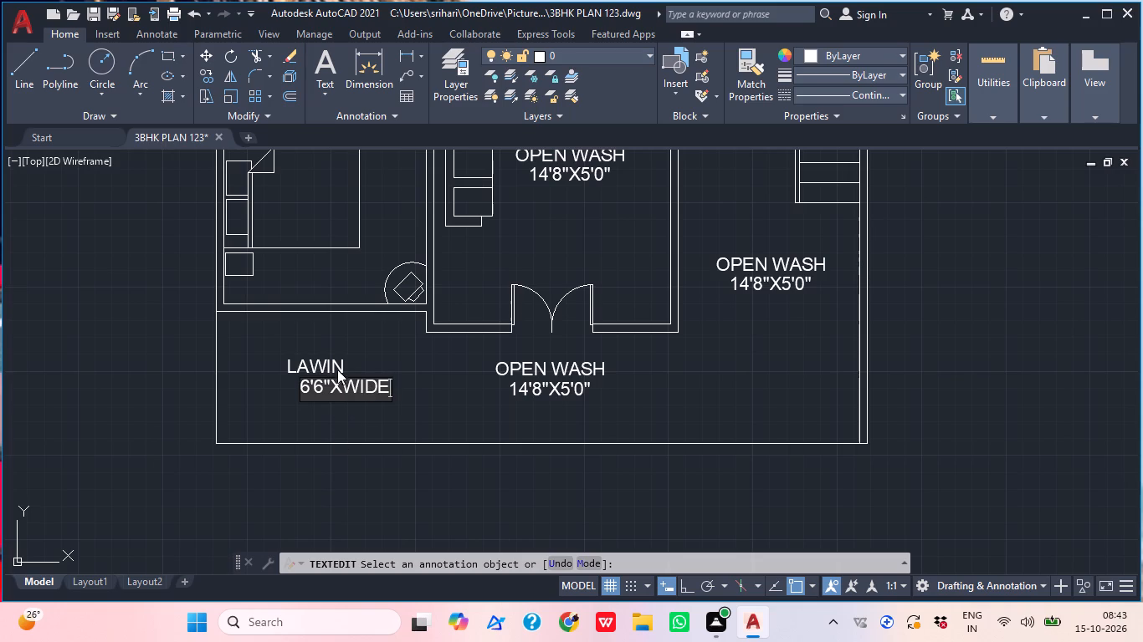
scroll(341, 400, up, 2)
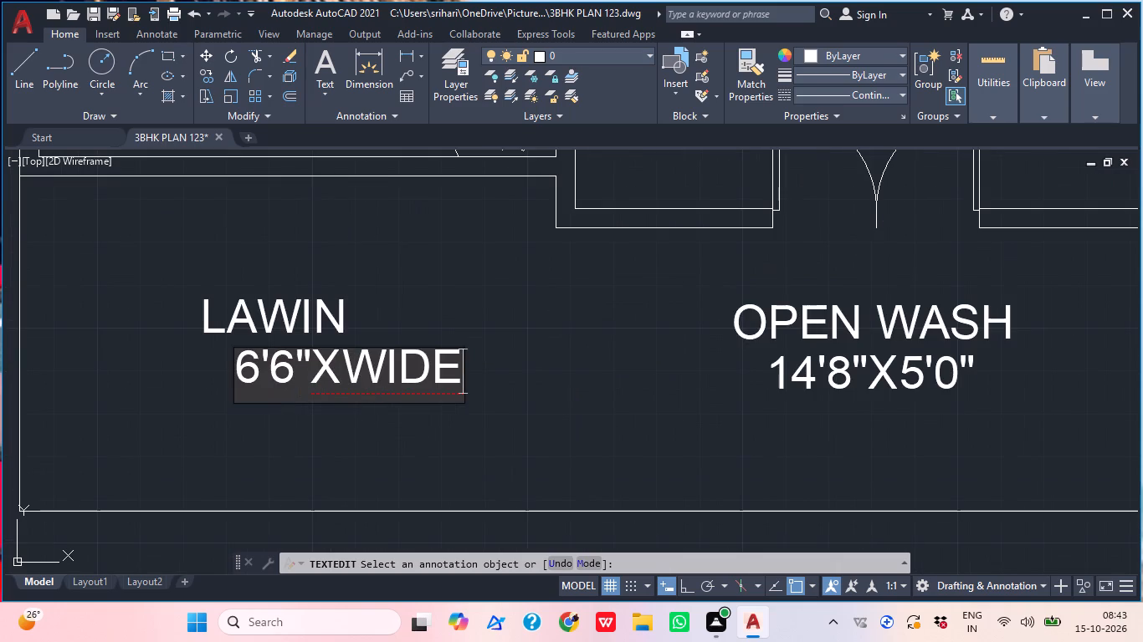
click(347, 363)
key(BackSpace)
key(space)
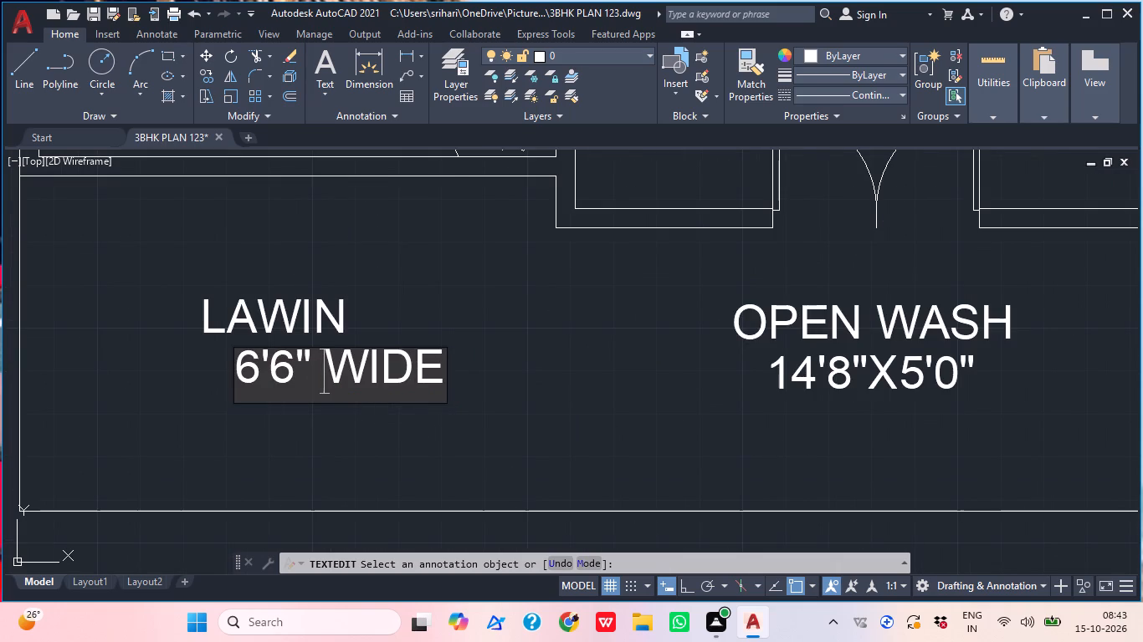
key(minus)
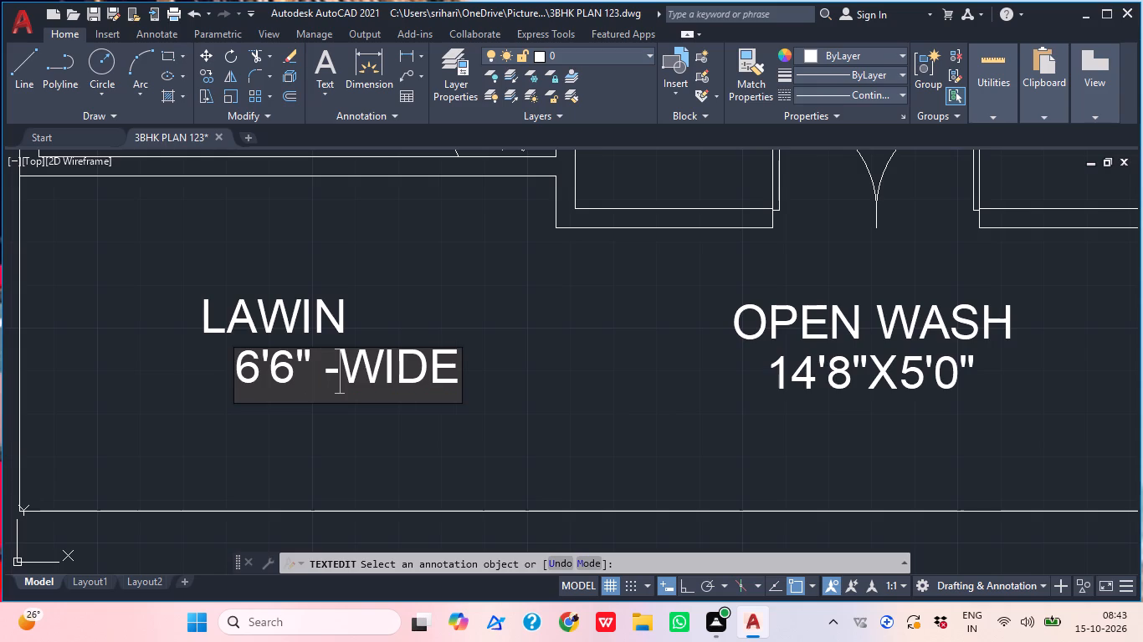
key(space)
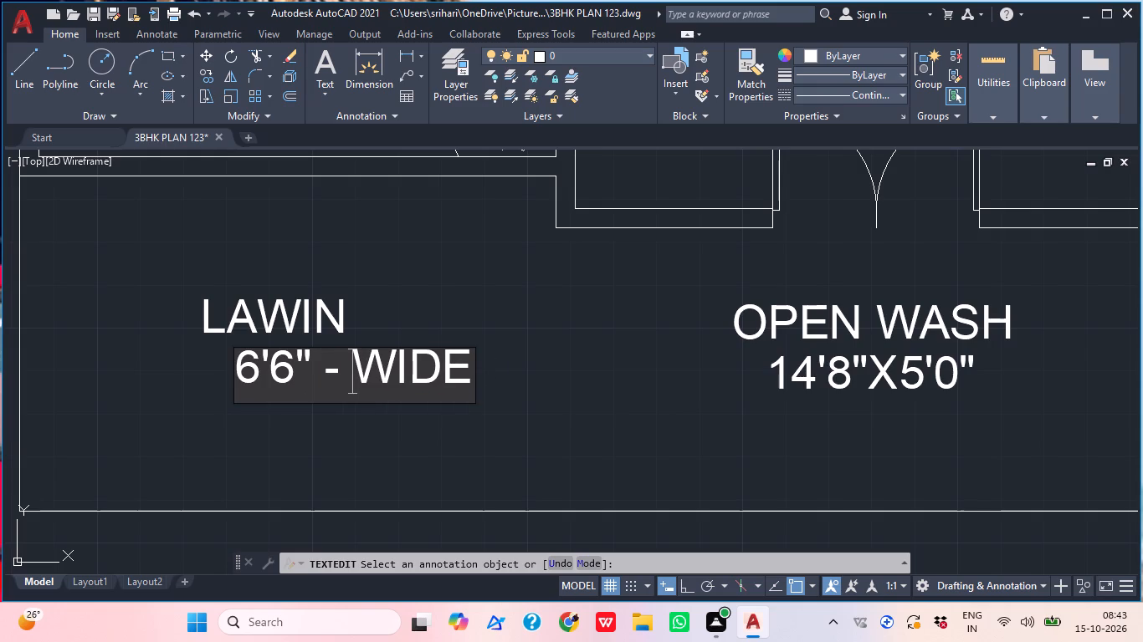
key(BackSpace)
click(522, 404)
scroll(524, 388, down, 1)
middle_drag(527, 402, 507, 472)
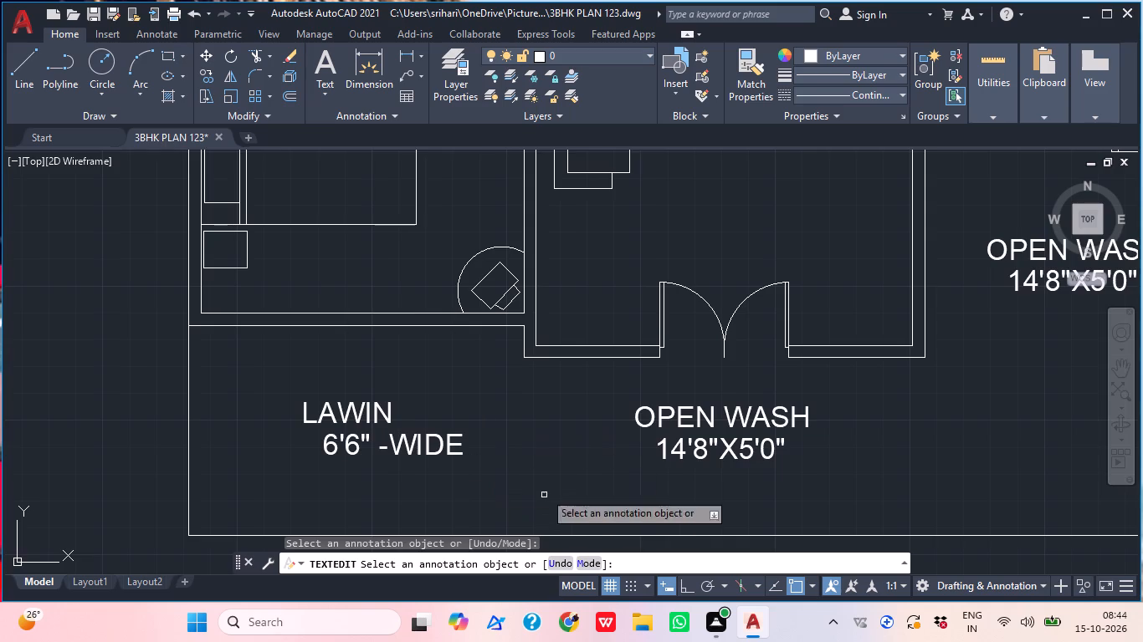
key(Escape)
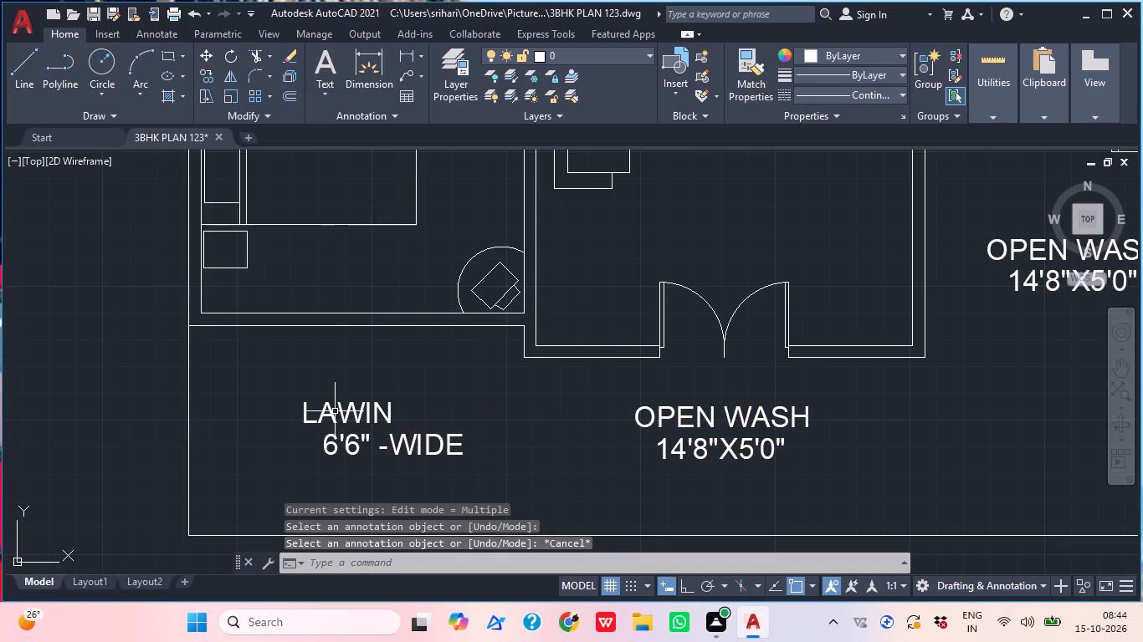
Move the LAWIN text across horizontally so it sits centred above 6'6" -WIDE.
scroll(324, 415, up, 1)
click(338, 420)
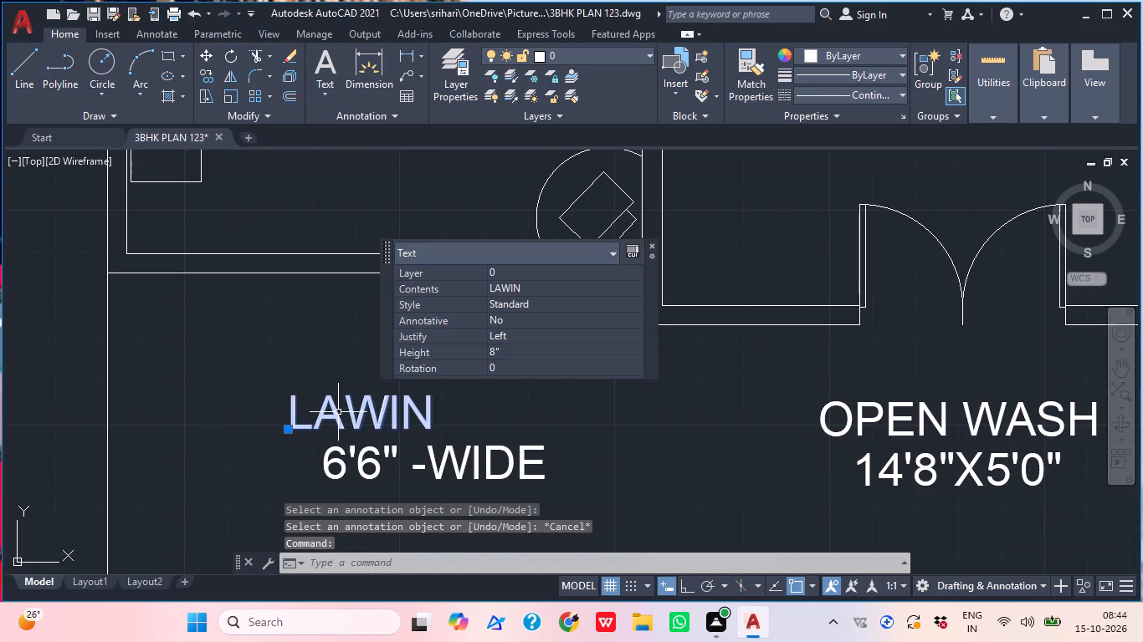
key(m)
key(Return)
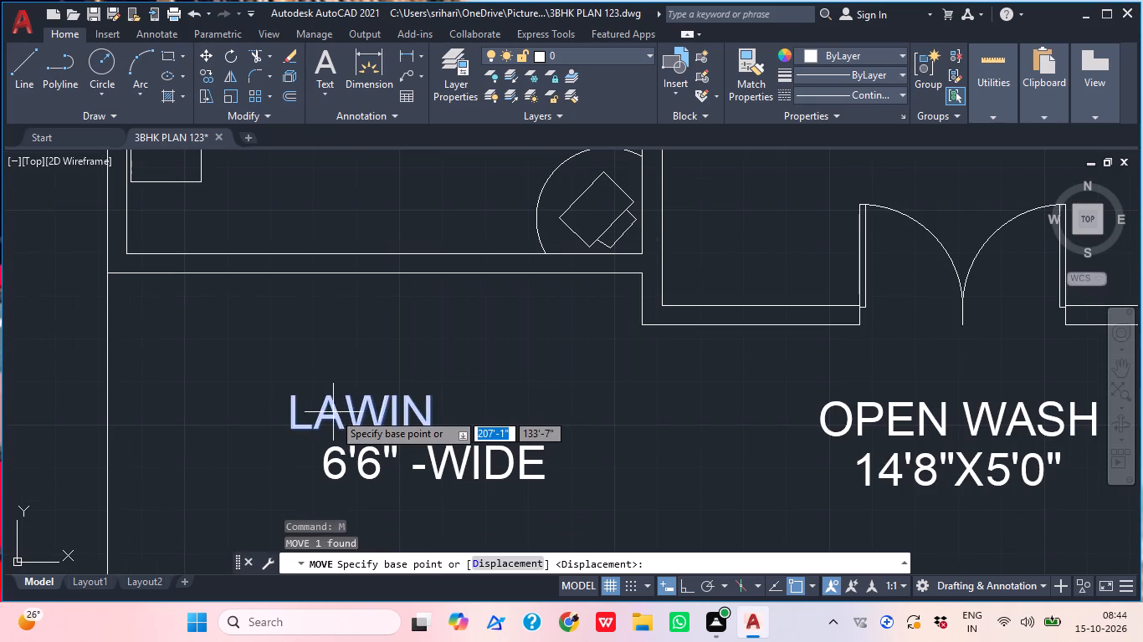
click(333, 412)
click(396, 413)
Change the OPEN WASH name outside the double door to read VERANDAH.
scroll(524, 406, down, 1)
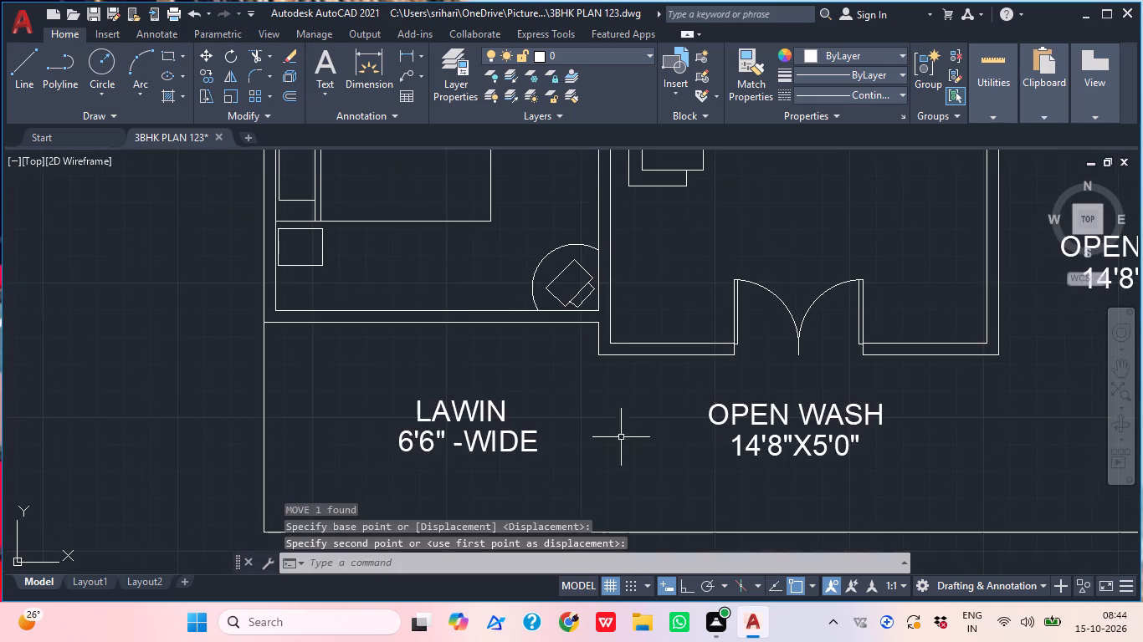
middle_drag(621, 437, 396, 456)
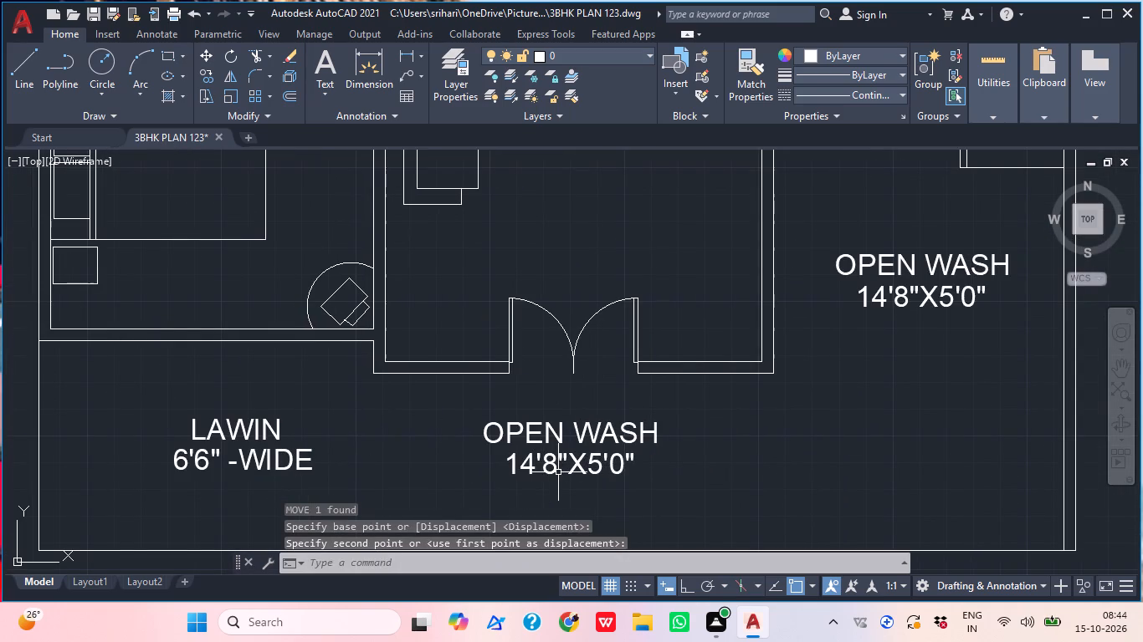
double_click(548, 430)
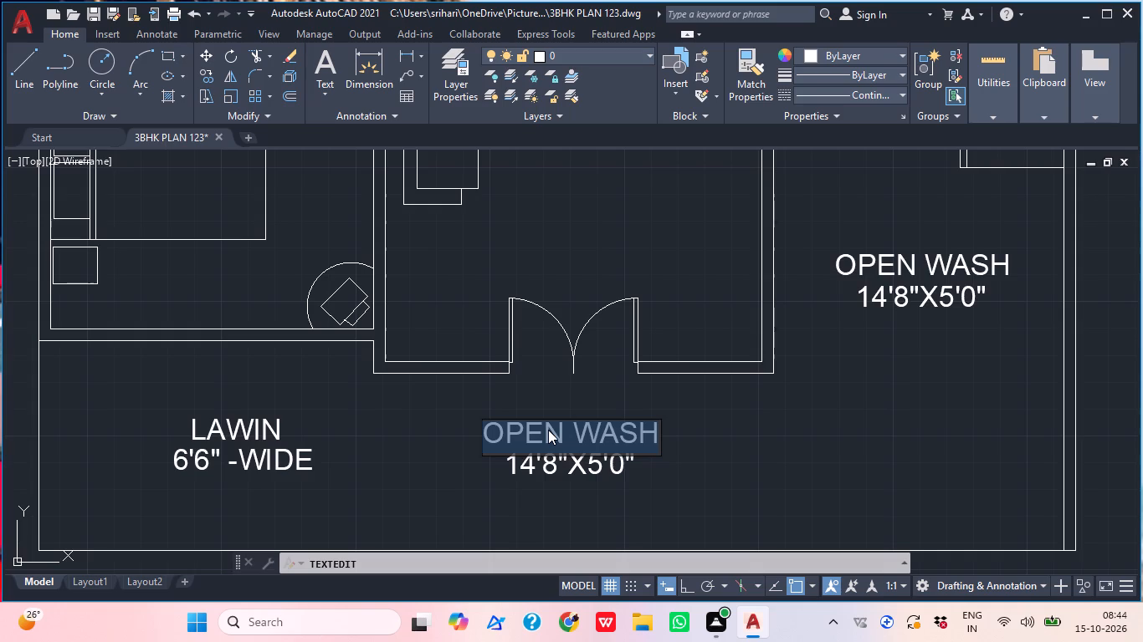
text(VER)
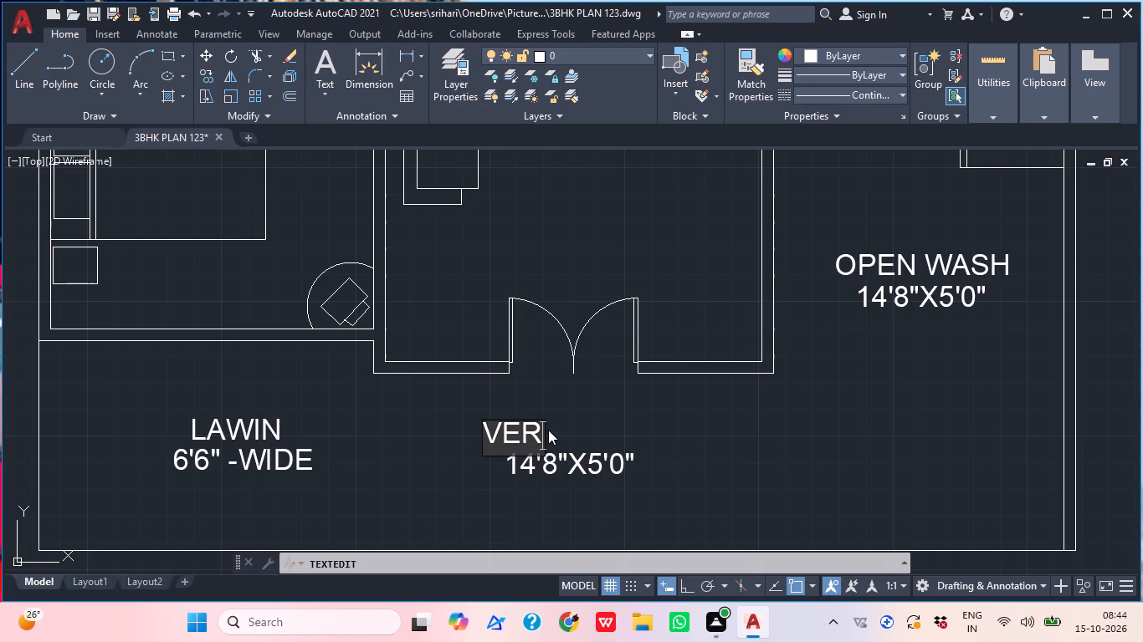
text(AN)
text(DA)
key(h)
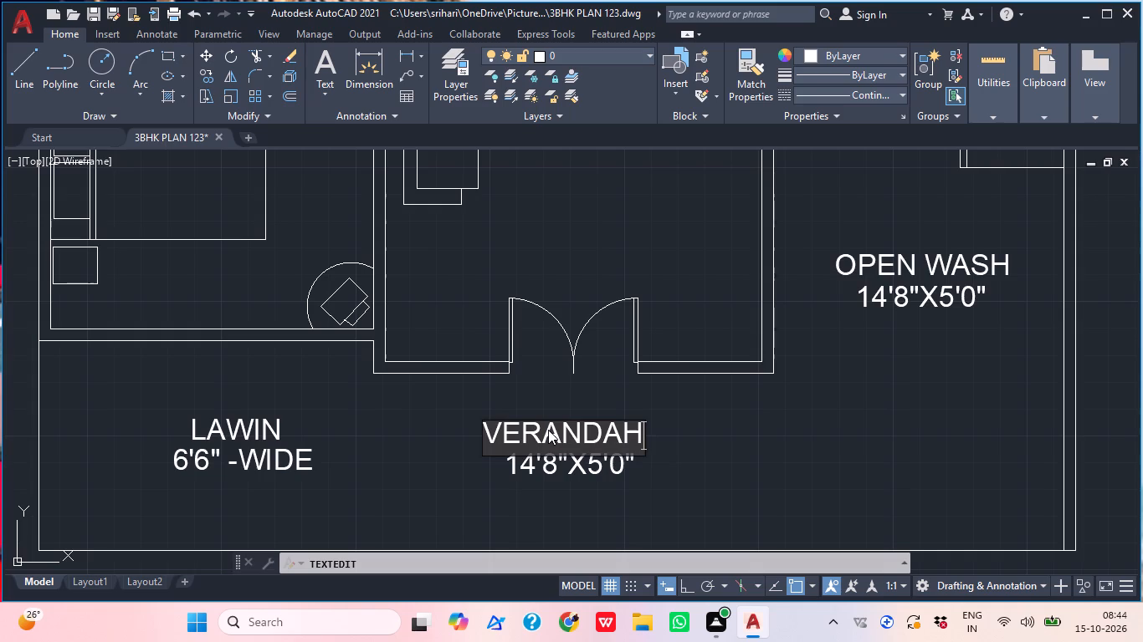
drag(663, 527, 654, 521)
Change the size text under VERANDAH to read 6'0" - WIDE.
click(550, 456)
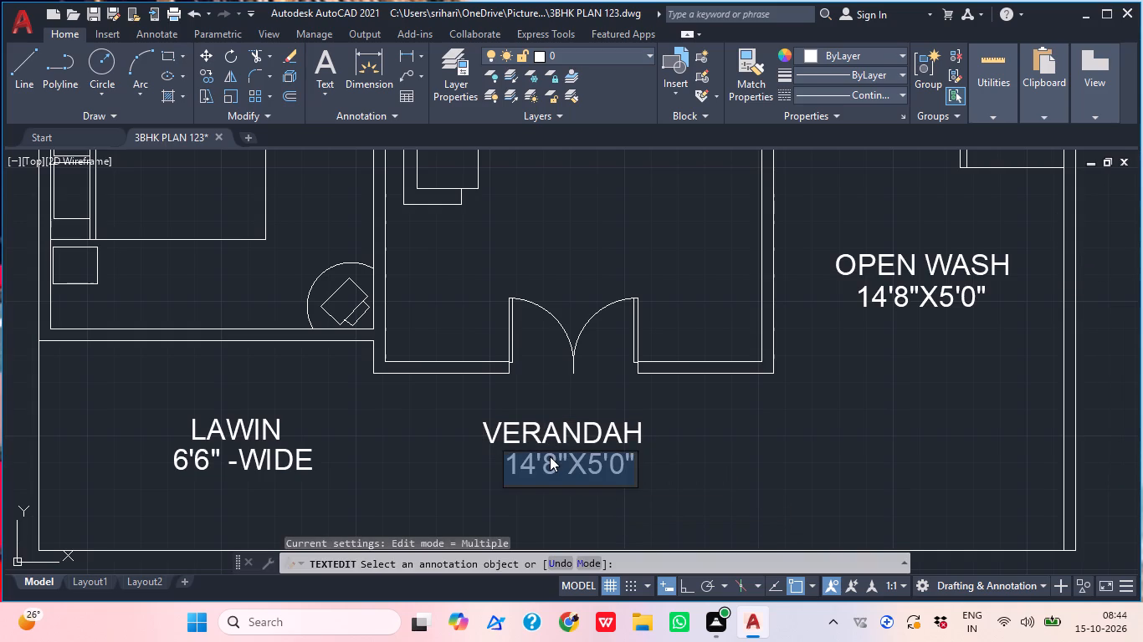
text(6')
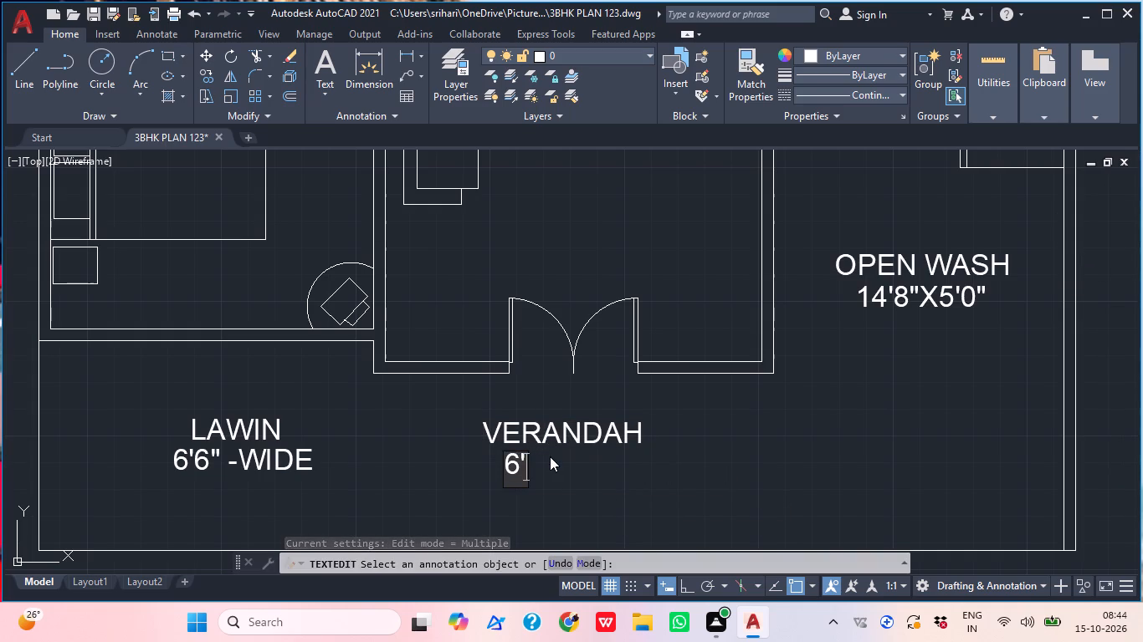
key(0)
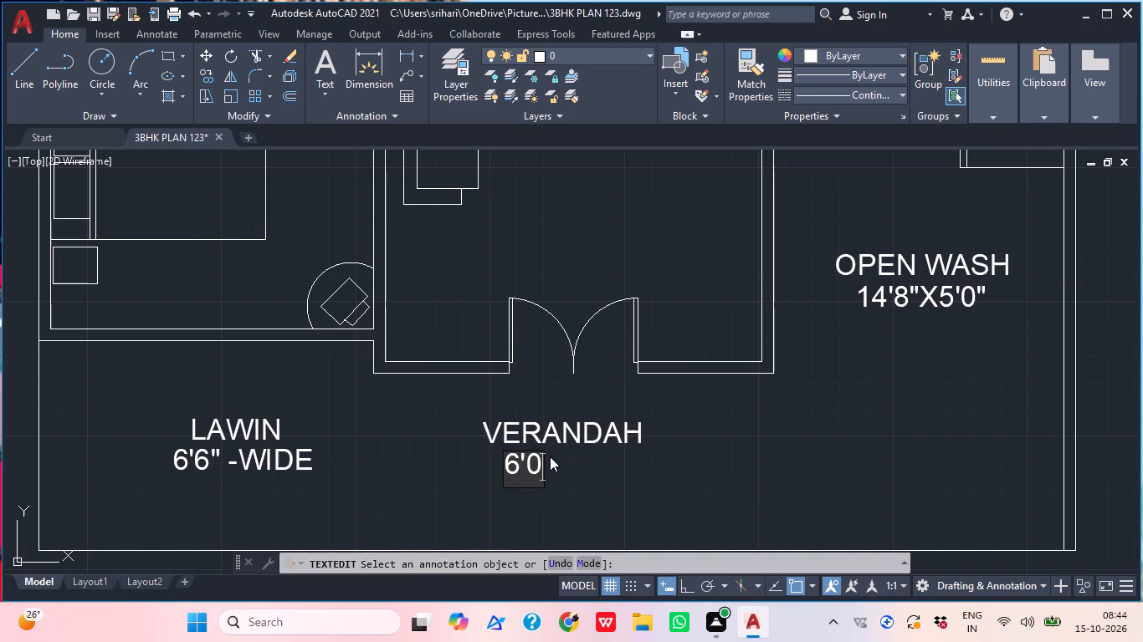
key(shift+quotedbl)
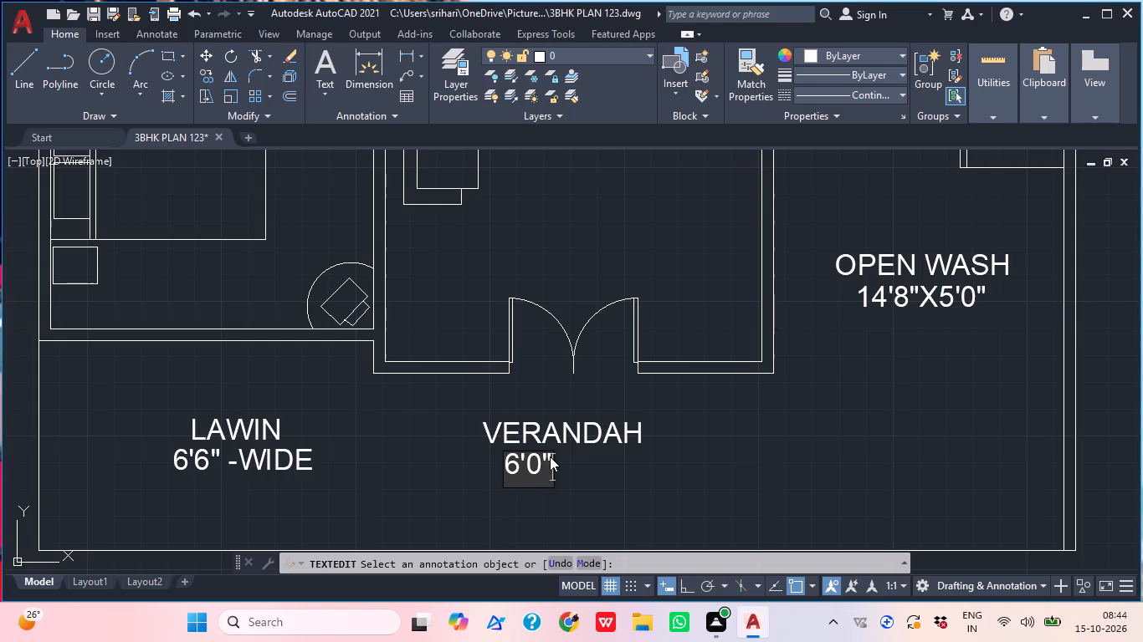
key(space)
text(-)
key(space)
text(WIDE)
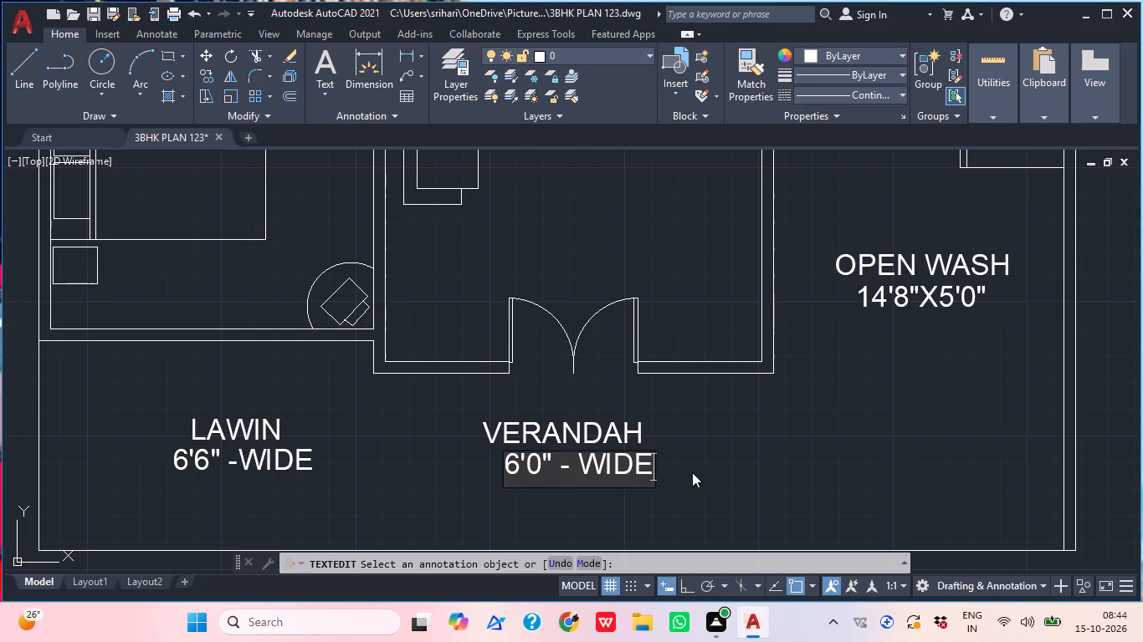
click(692, 472)
Change the OPEN WASH name in the open area below the stairs to read PORCH.
middle_drag(780, 420, 636, 502)
scroll(678, 495, down, 1)
scroll(638, 502, up, 1)
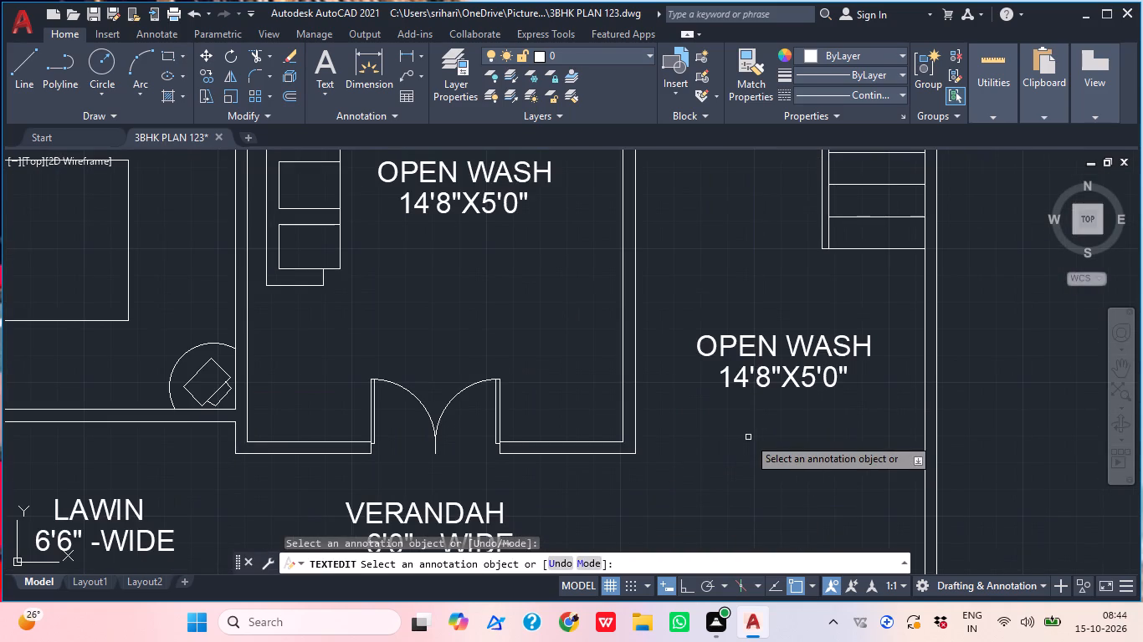
scroll(767, 384, up, 1)
click(698, 318)
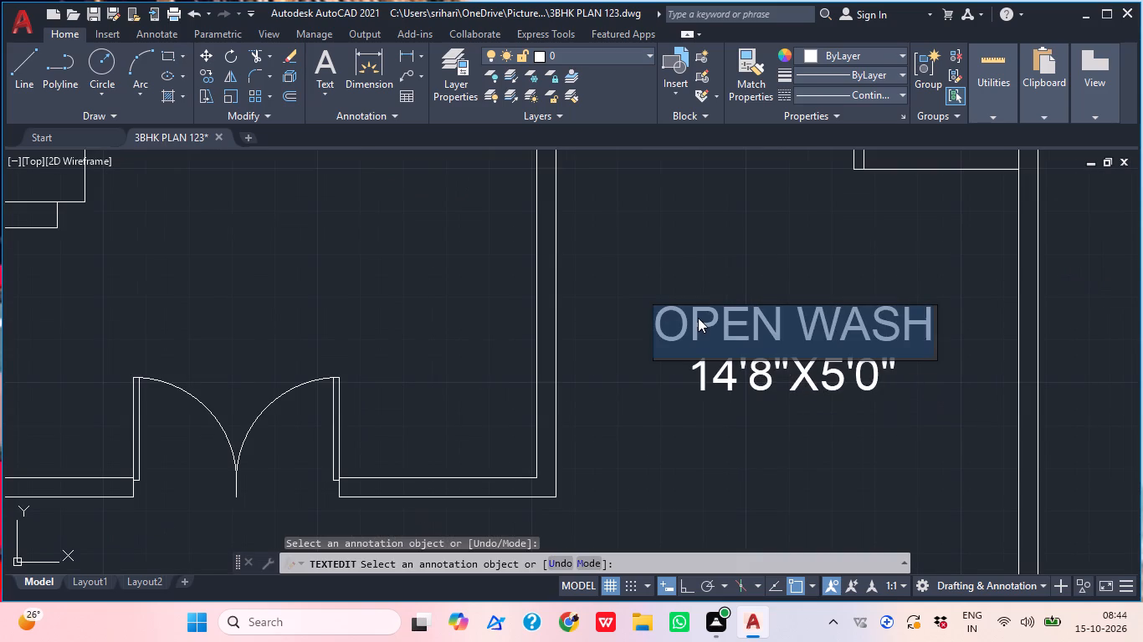
key(semicolon)
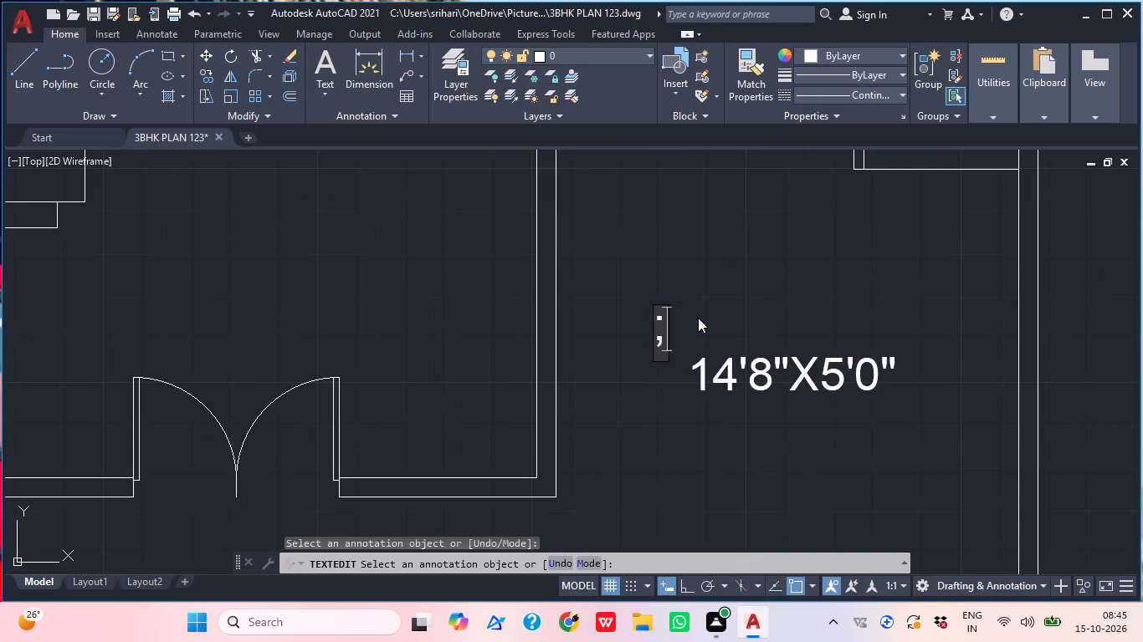
key(BackSpace)
key(p)
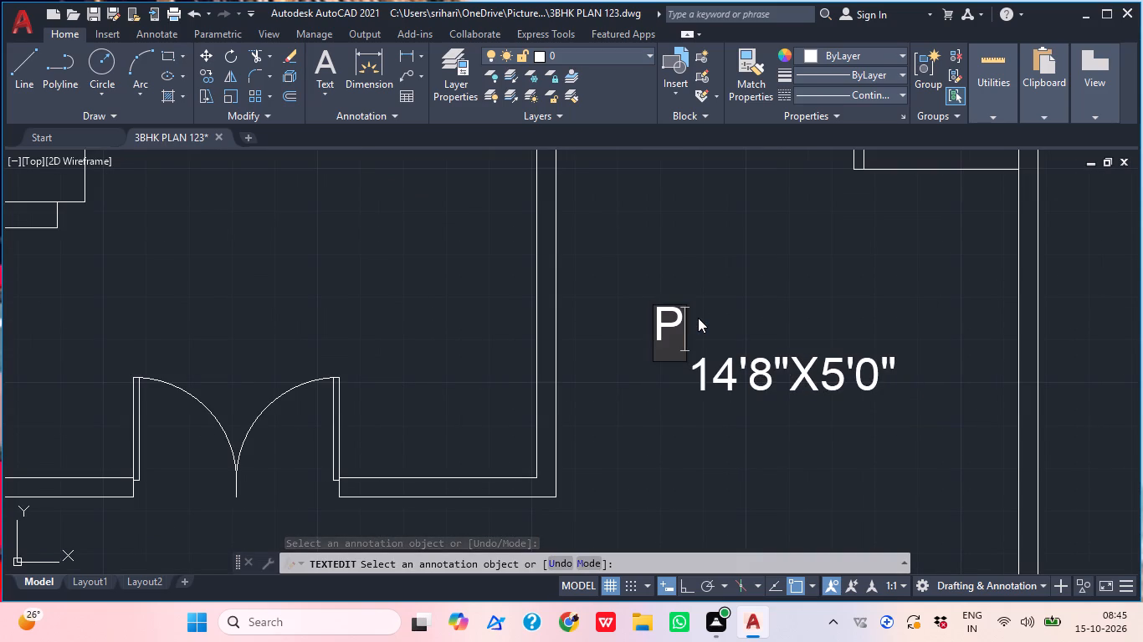
text(ORCHJ)
click(727, 389)
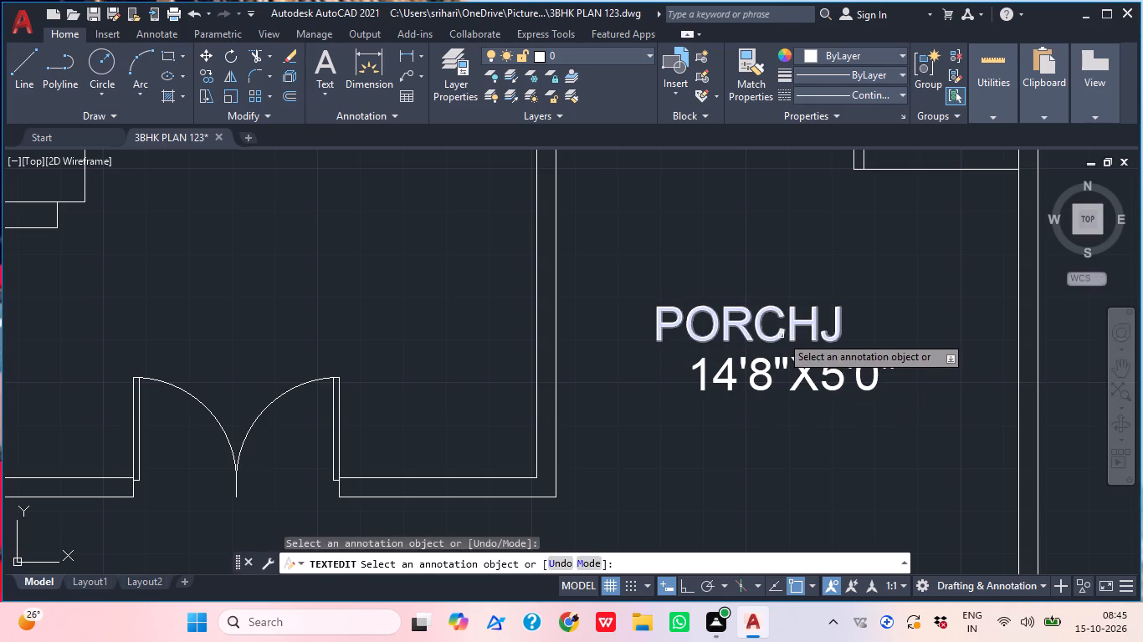
click(794, 326)
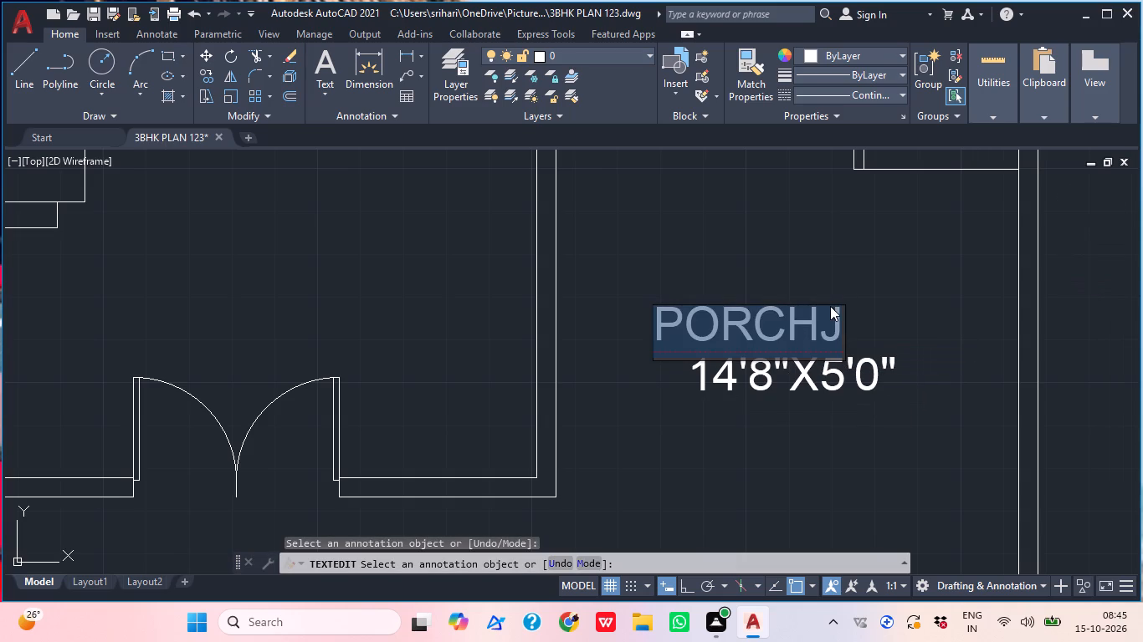
click(836, 325)
key(BackSpace)
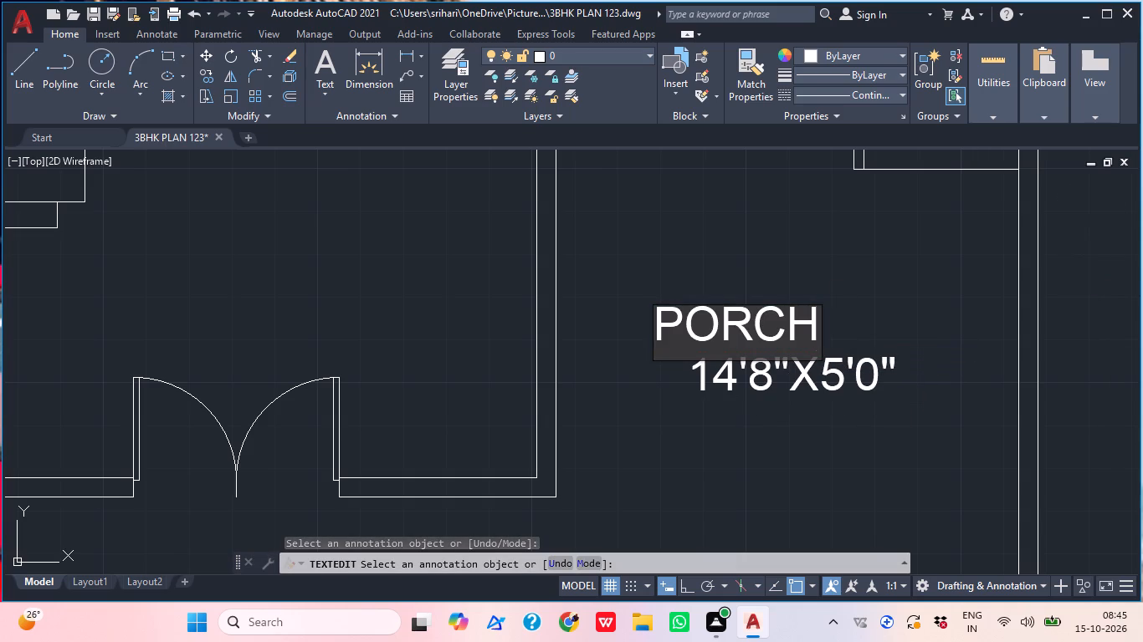
click(805, 369)
key(Escape)
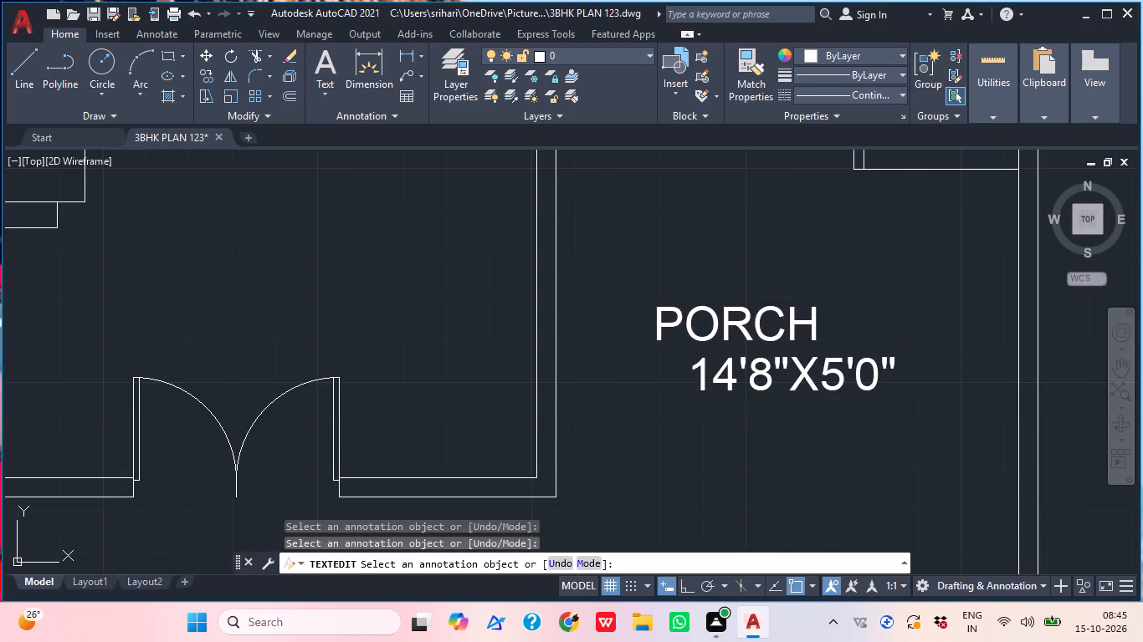
Move the size text under PORCH so it sits centred and closer beneath the name.
click(806, 370)
text(M)
key(space)
click(806, 370)
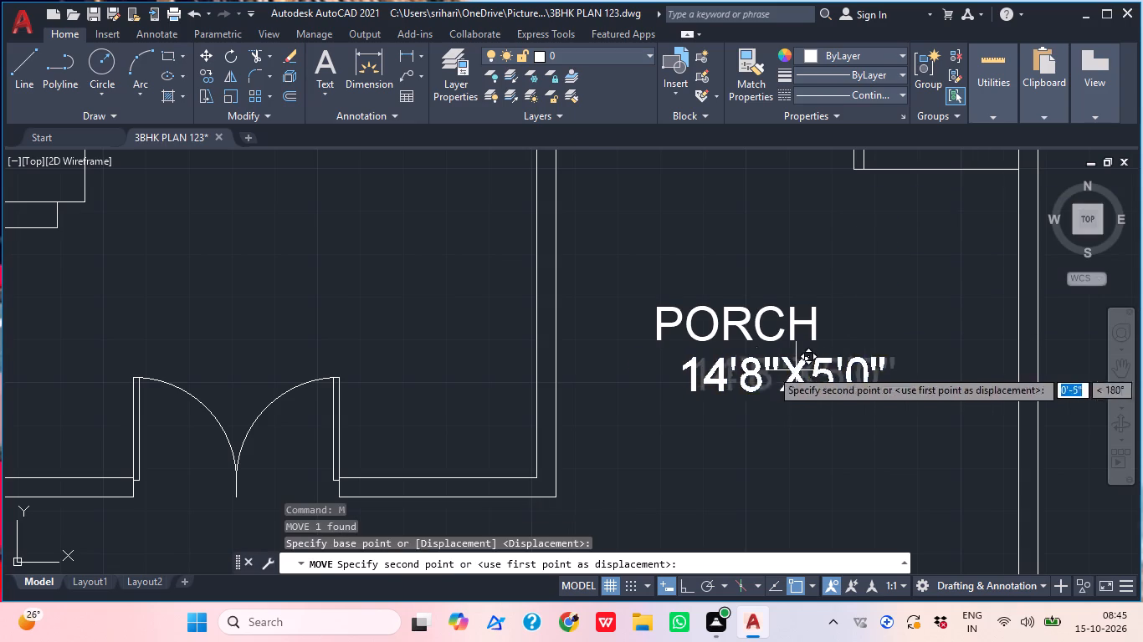
click(759, 363)
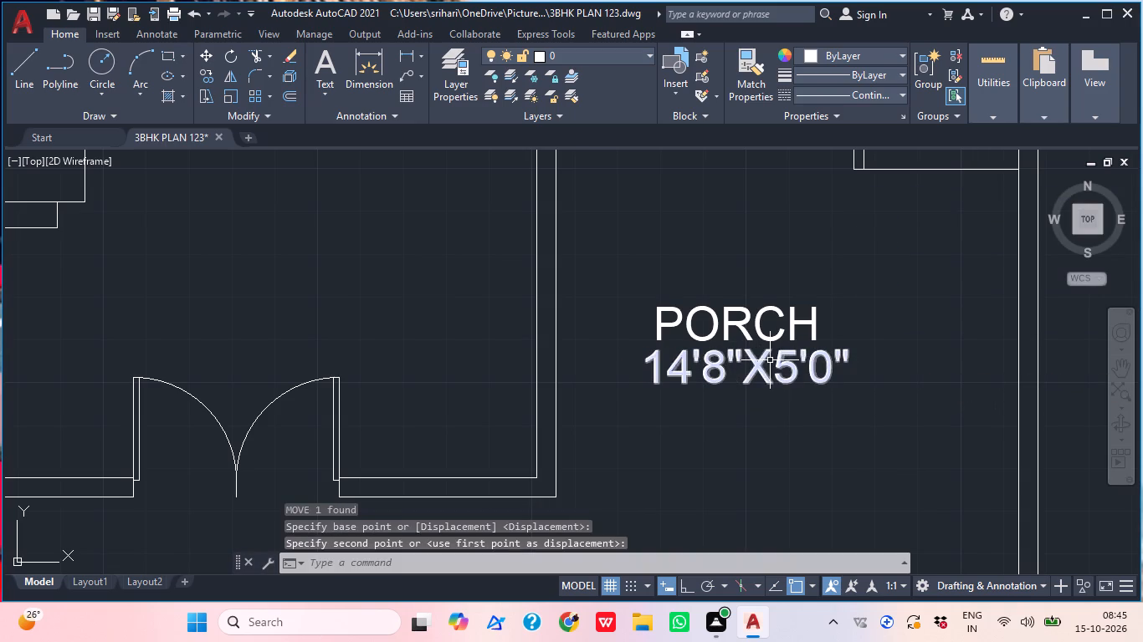
Change the size text under PORCH to read 9'0" X 15'0".
double_click(758, 364)
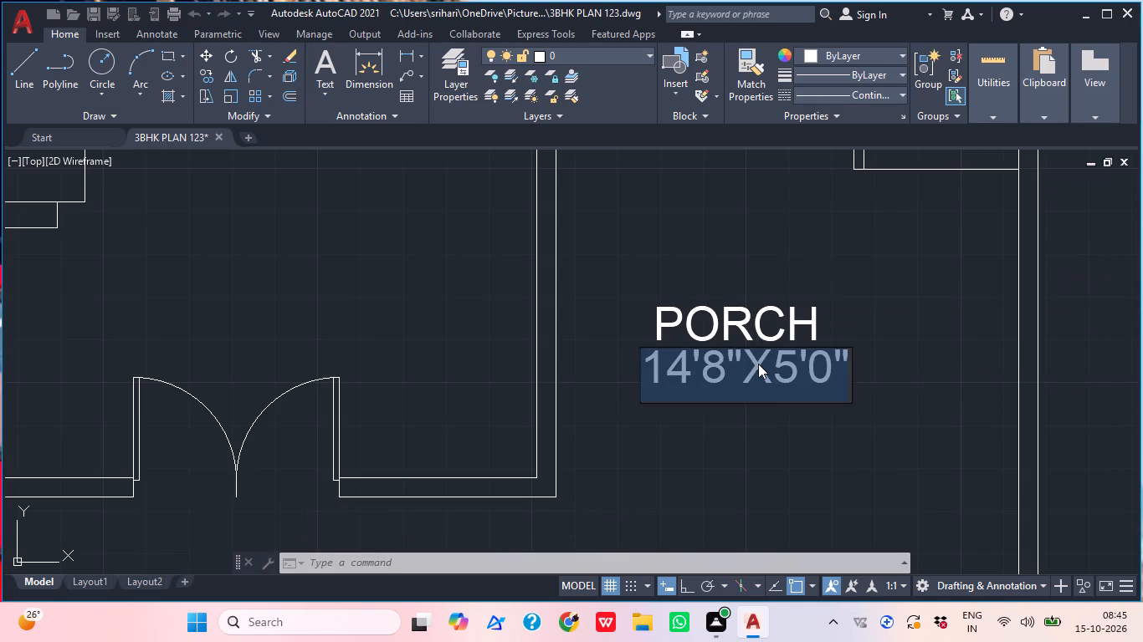
text(90)
key(BackSpace)
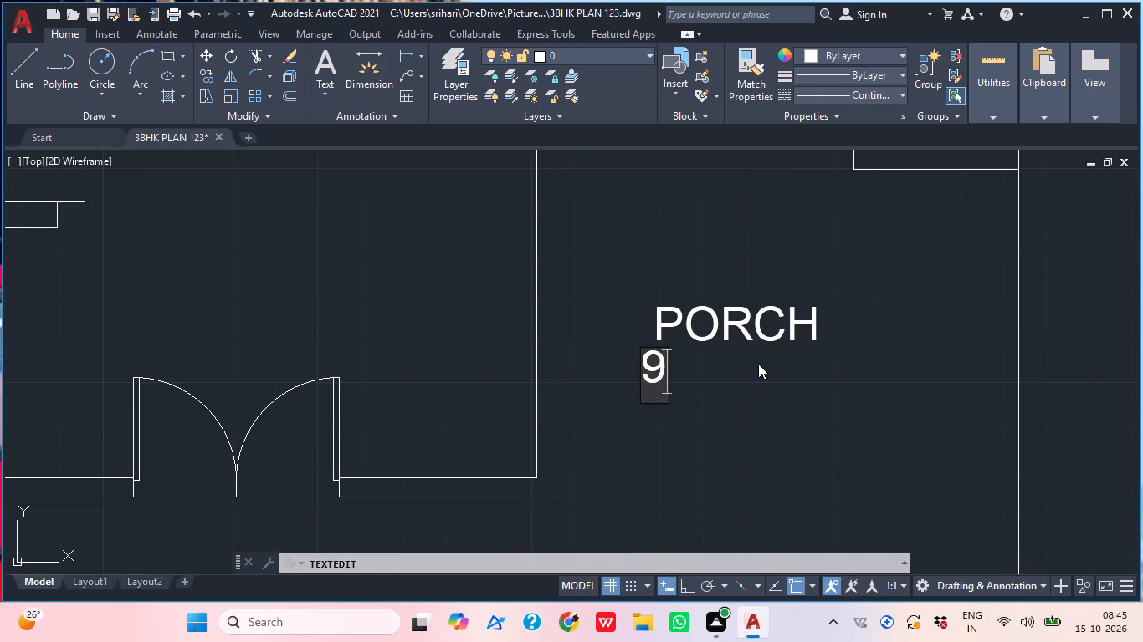
key(apostrophe)
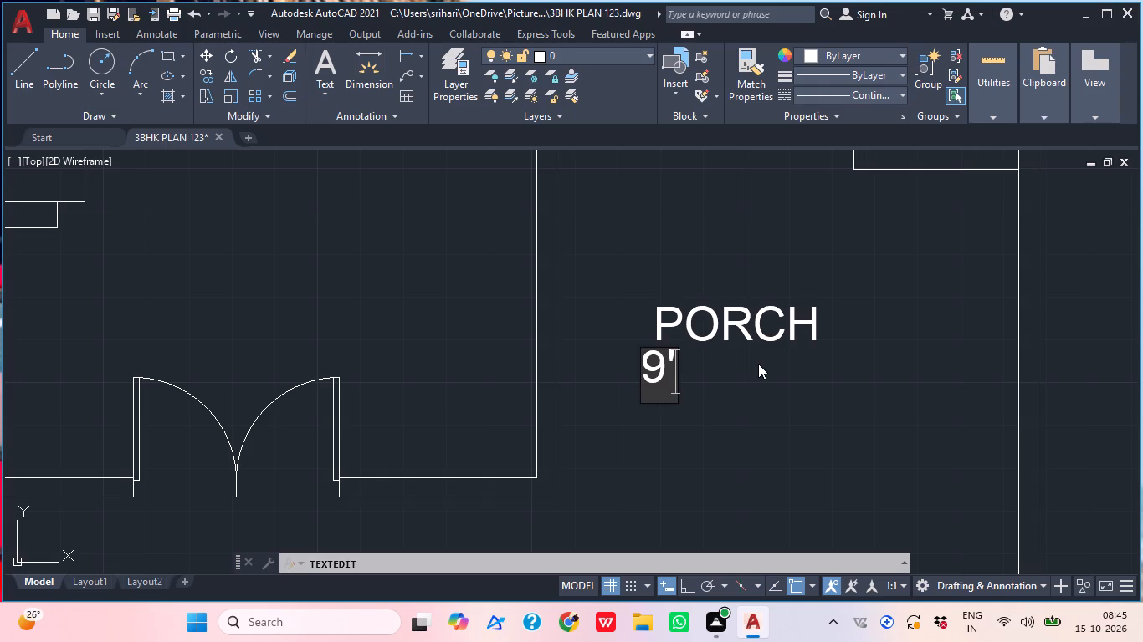
key(0)
key(shift+quotedbl)
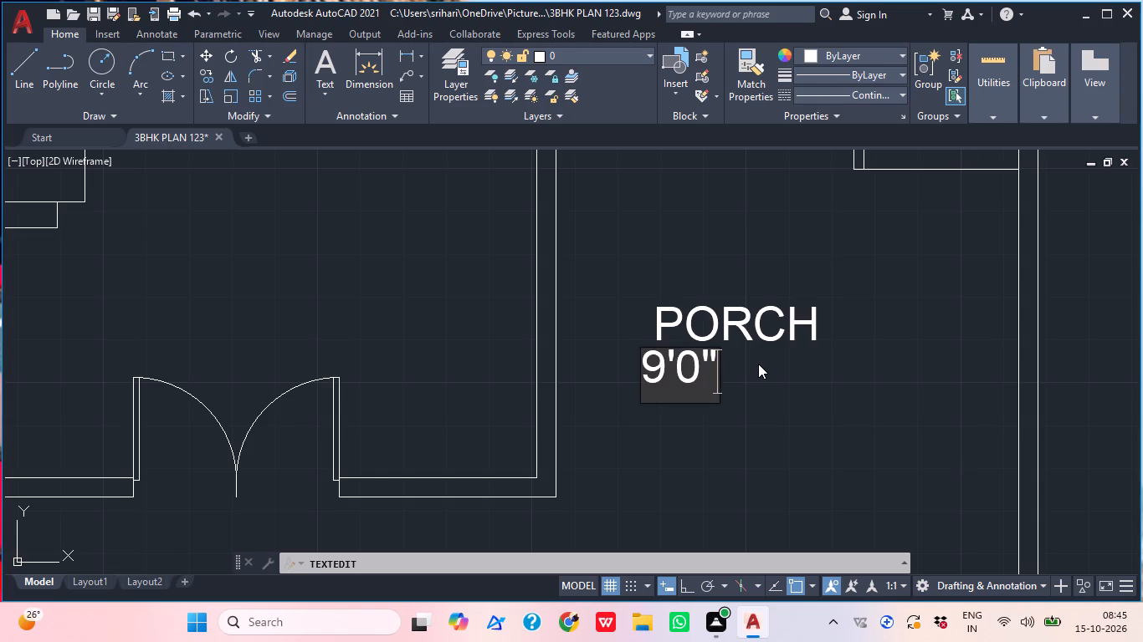
key(space)
text(X)
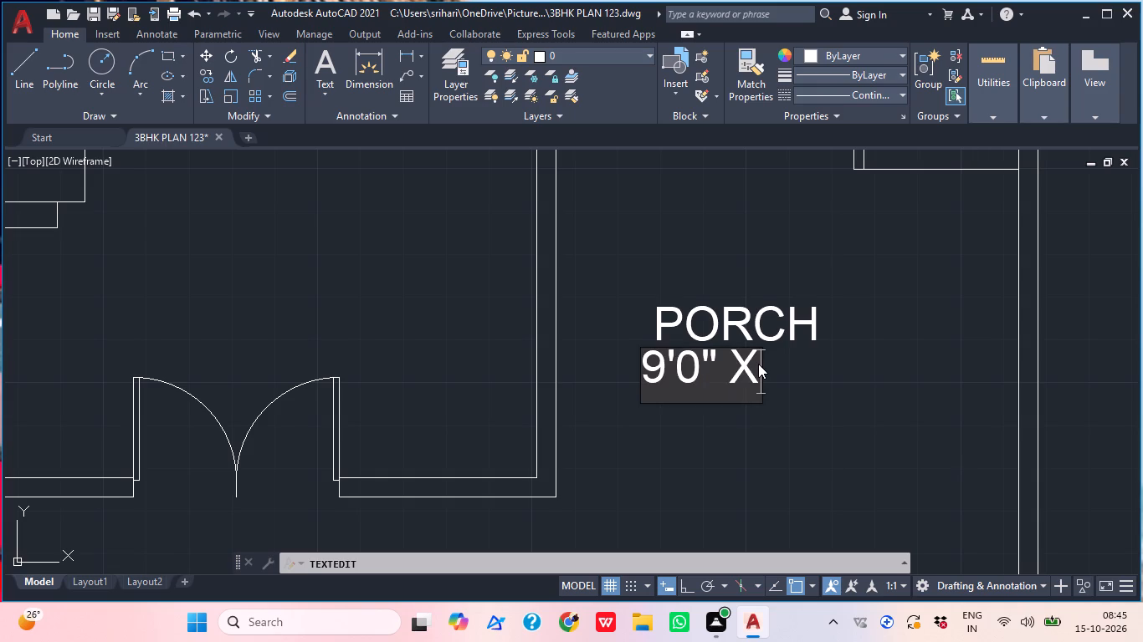
key(space)
text(15')
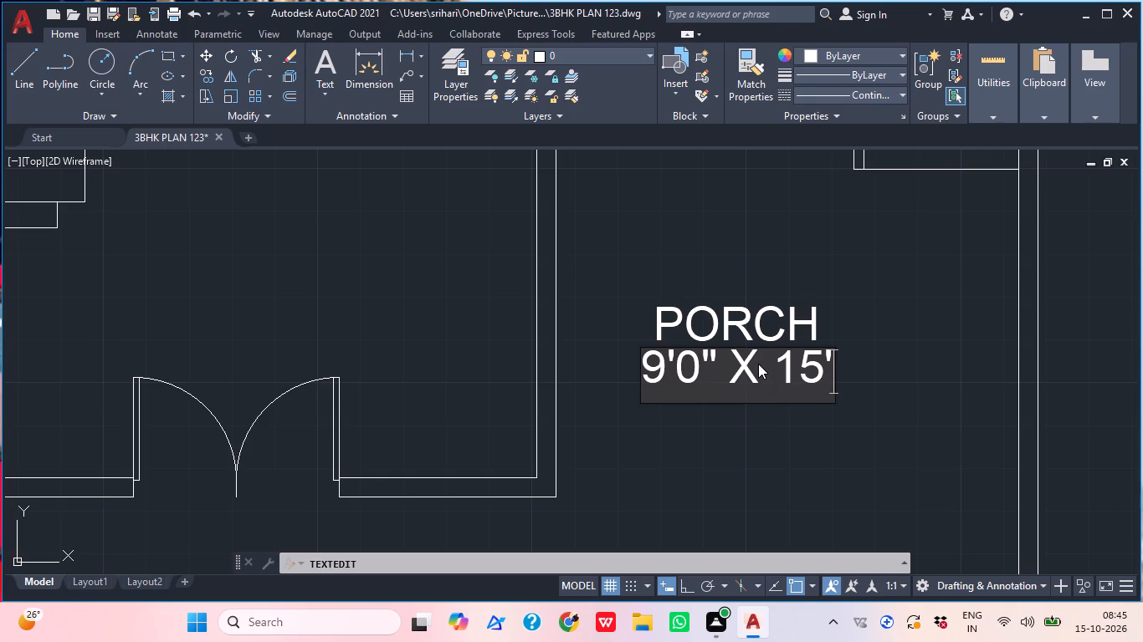
key(0)
key(shift+quotedbl)
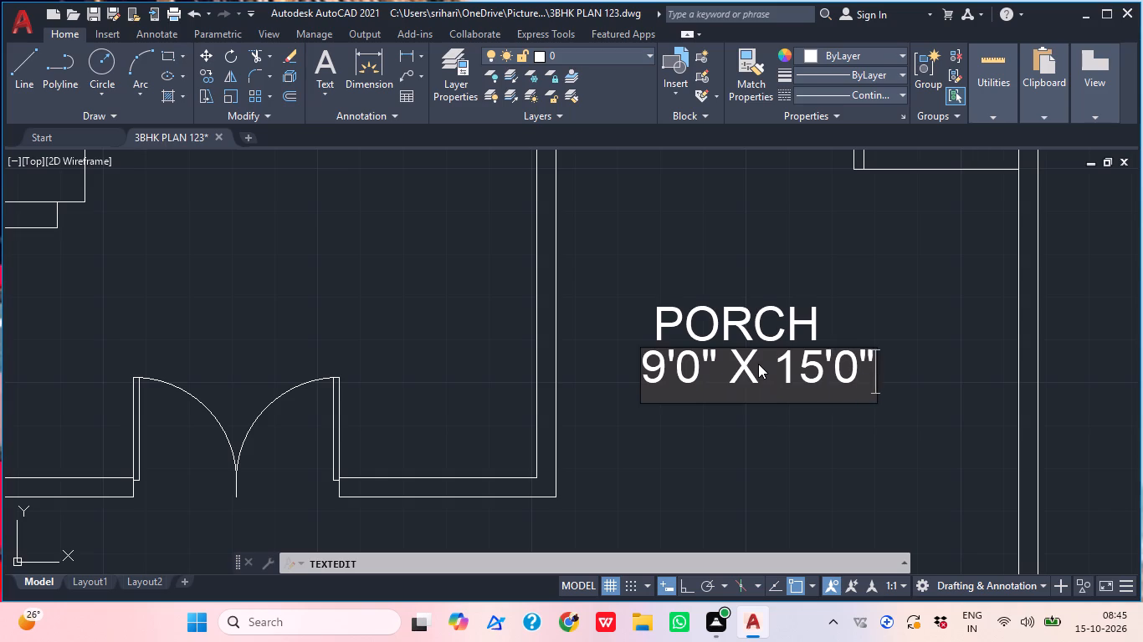
click(834, 303)
Change the OPEN WASH name beside the sofa in the room between the bedroom and the porch to read DRG/HALL.
scroll(856, 323, down, 1)
middle_drag(802, 308, 817, 507)
scroll(810, 369, down, 1)
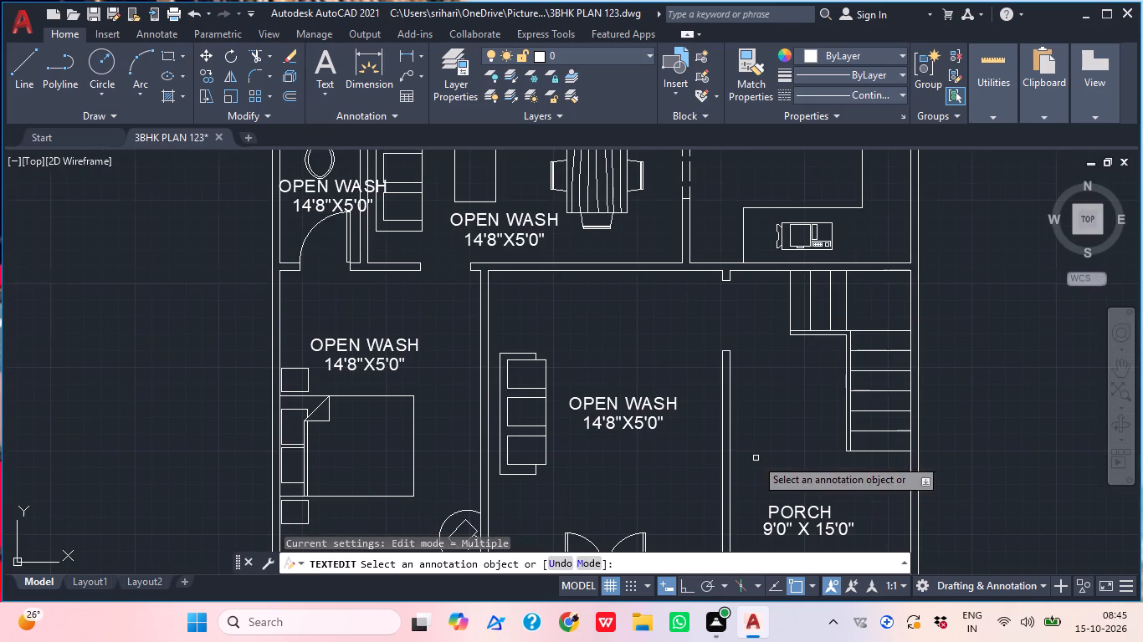
scroll(608, 400, up, 2)
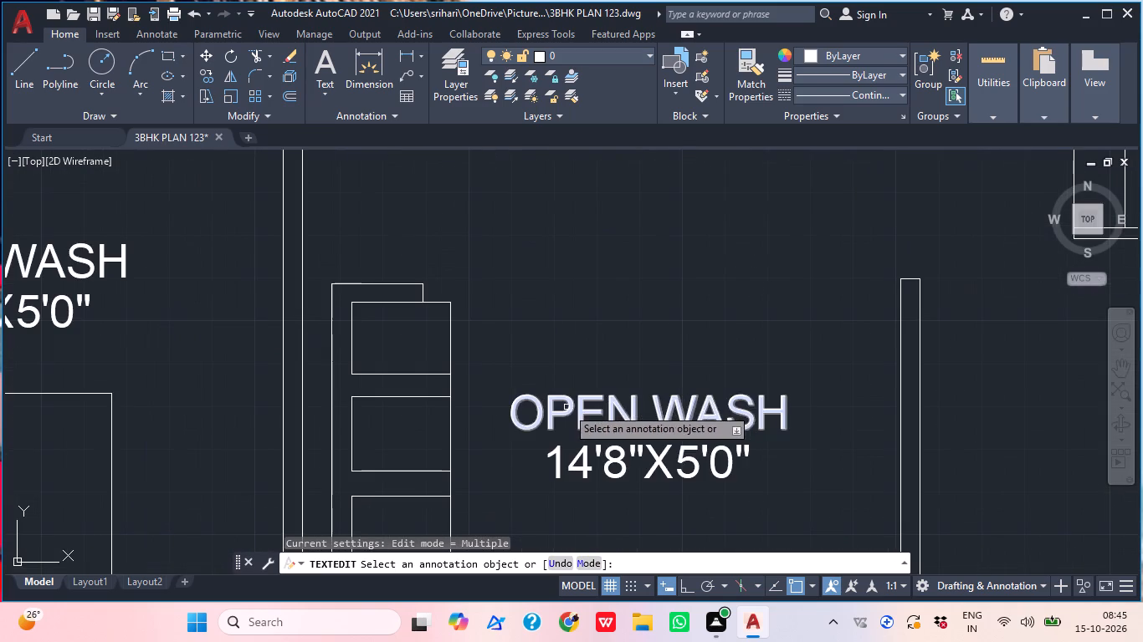
click(566, 407)
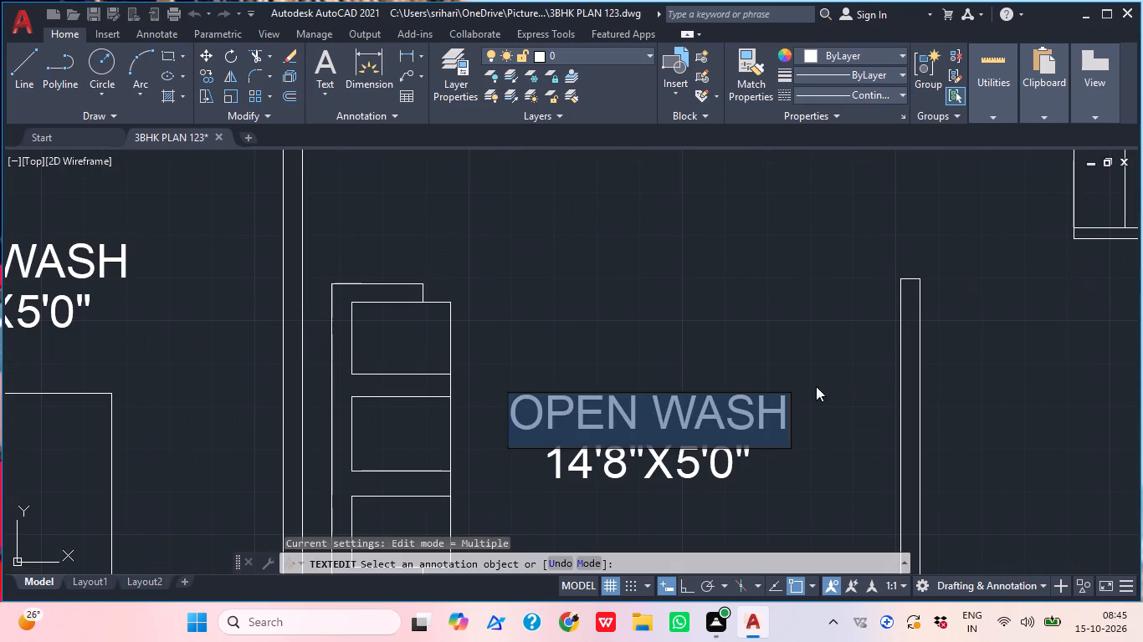
text(DRG)
click(755, 418)
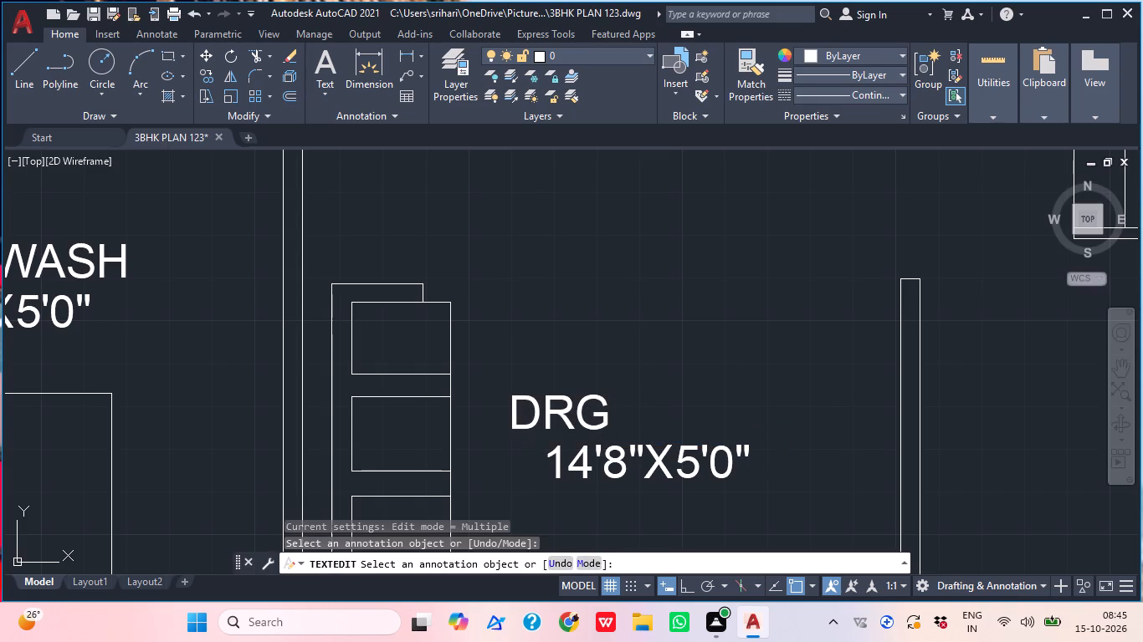
key(slash)
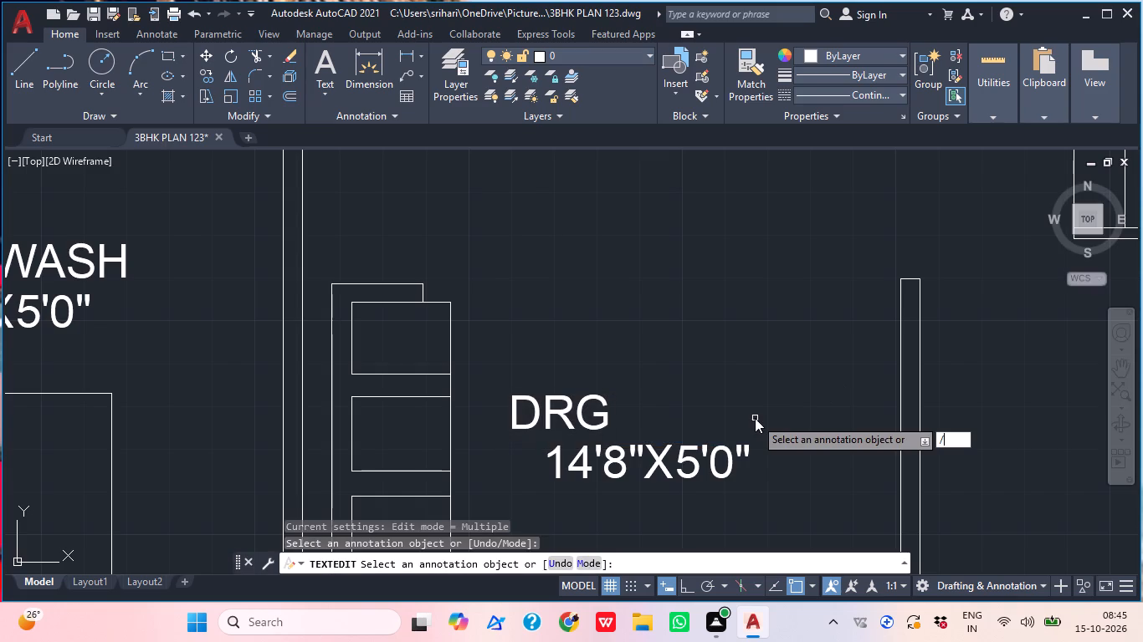
click(602, 426)
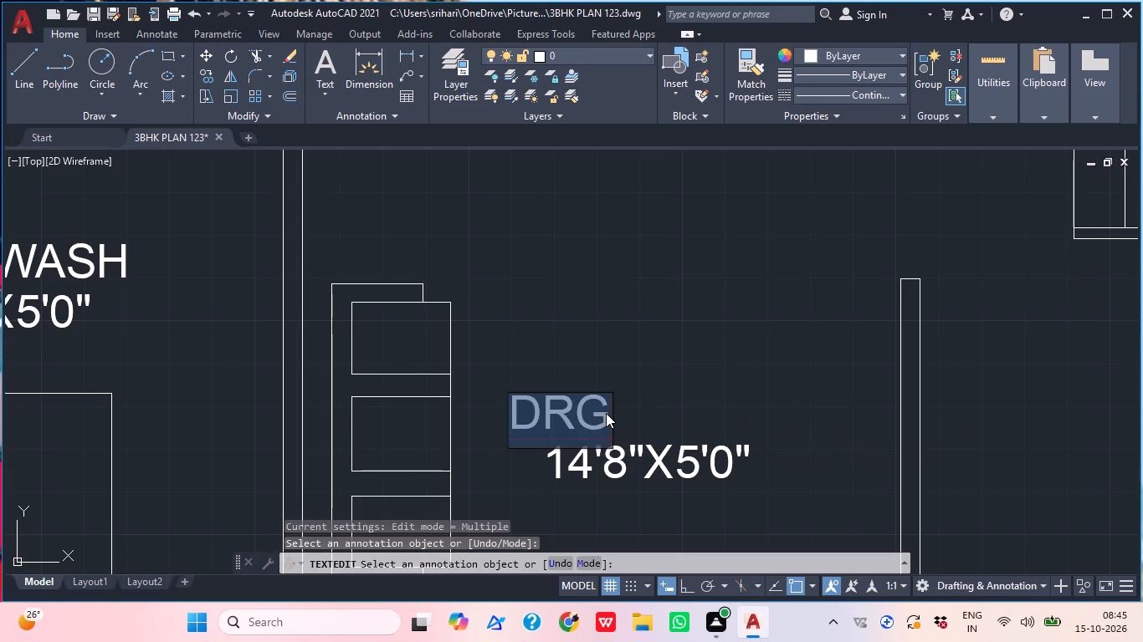
click(606, 411)
key(slash)
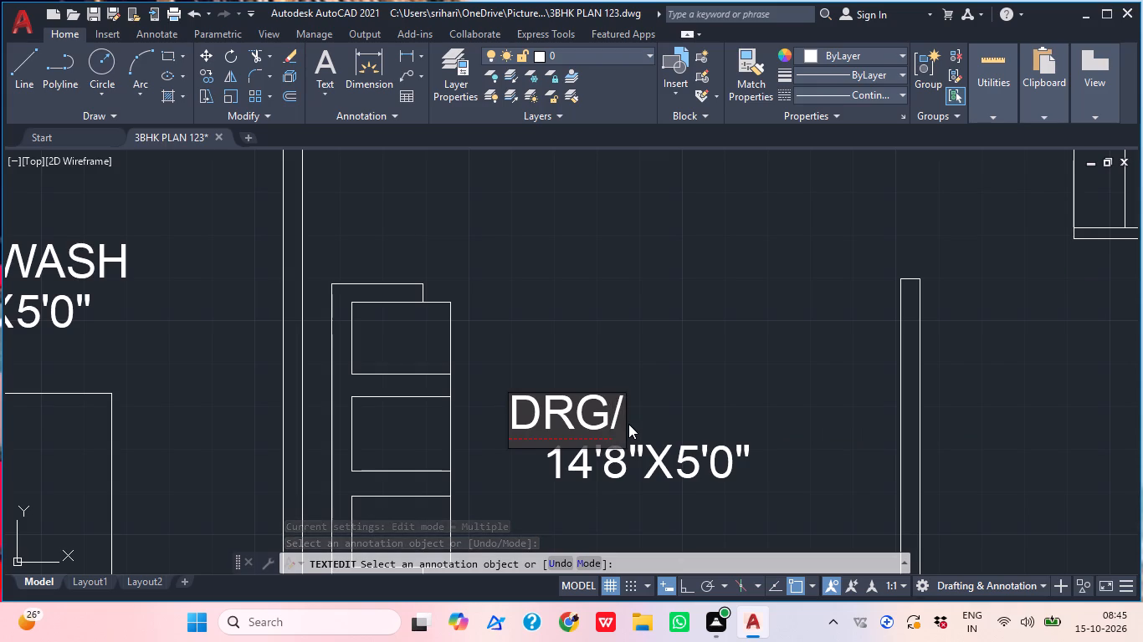
text(HALL)
click(758, 352)
Change the OPEN WASH name above the bed in the room next to DRG/HALL to read BED ROOM.
middle_drag(641, 420, 756, 428)
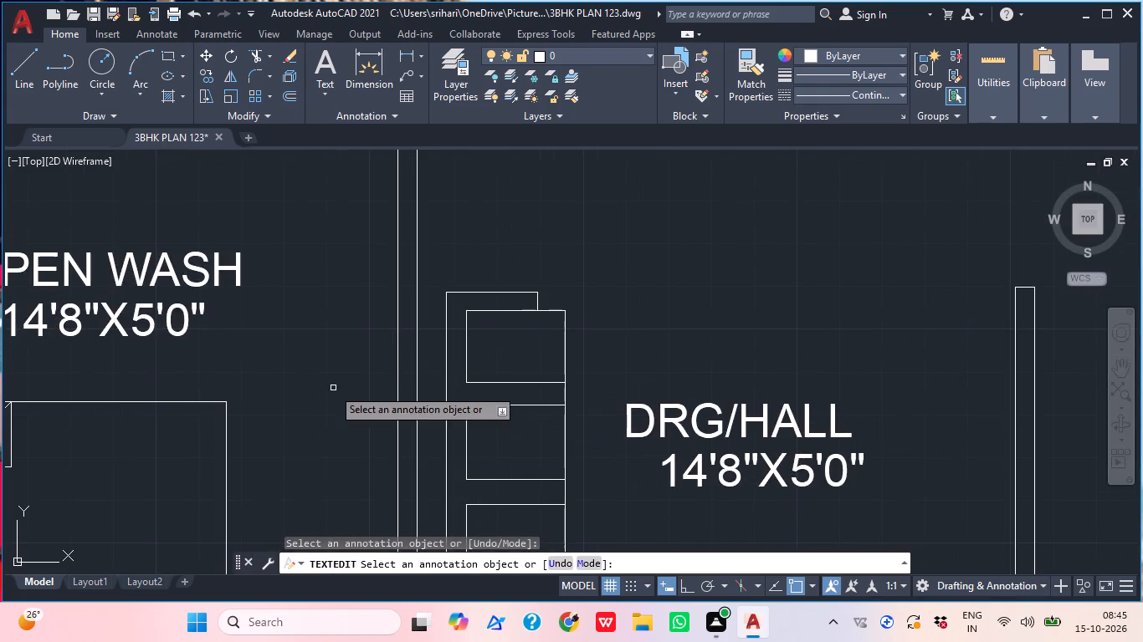
middle_drag(354, 393, 522, 414)
middle_drag(364, 388, 613, 398)
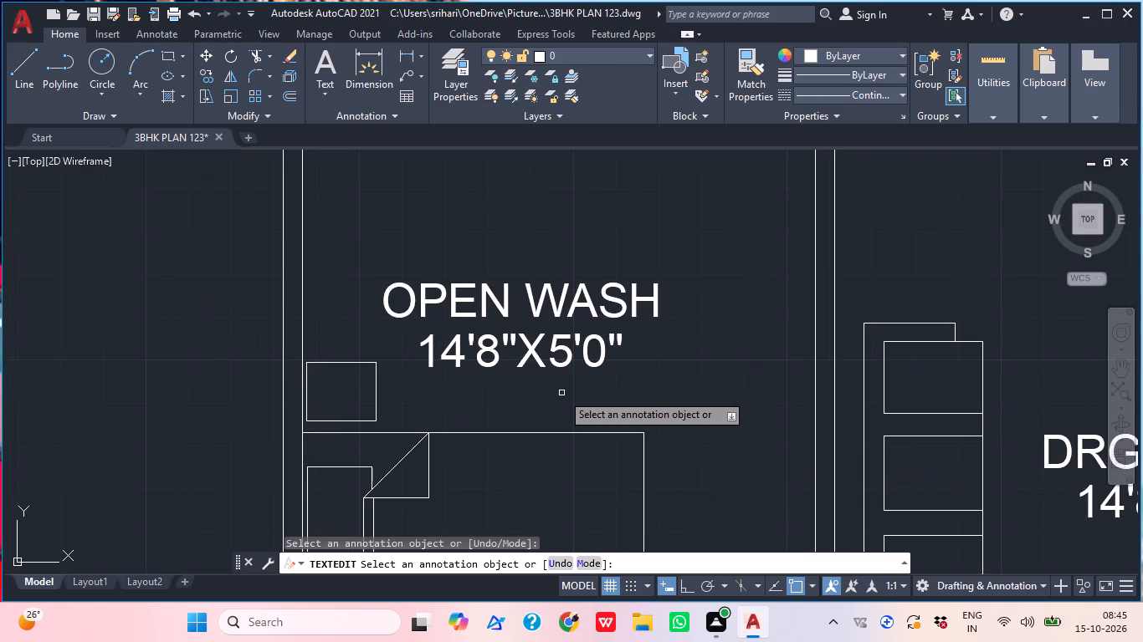
click(384, 304)
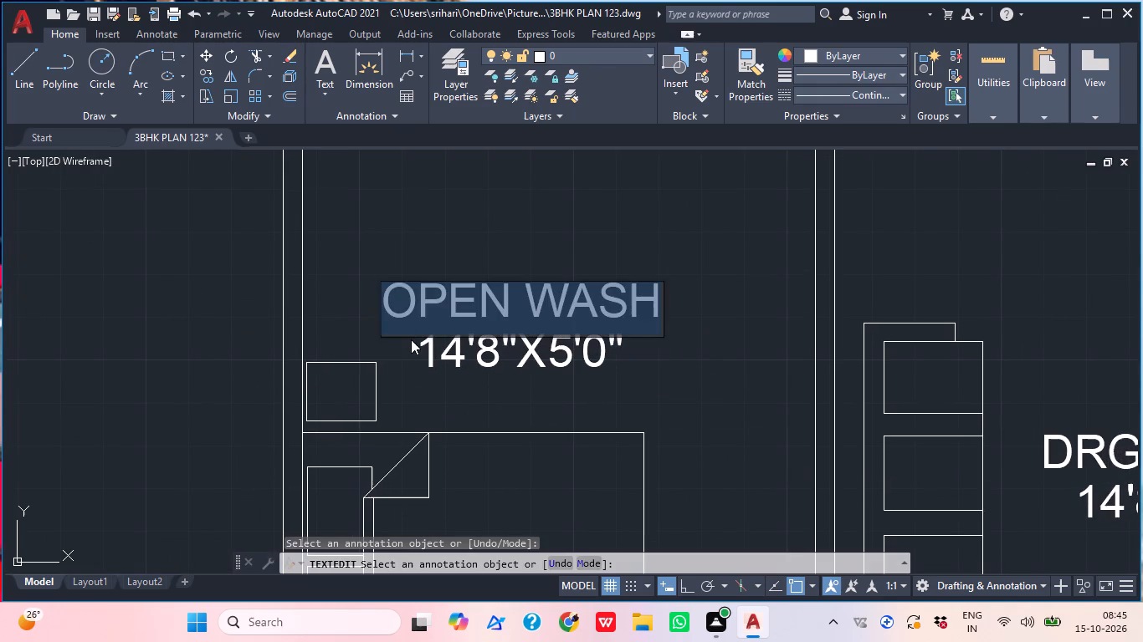
text(BED)
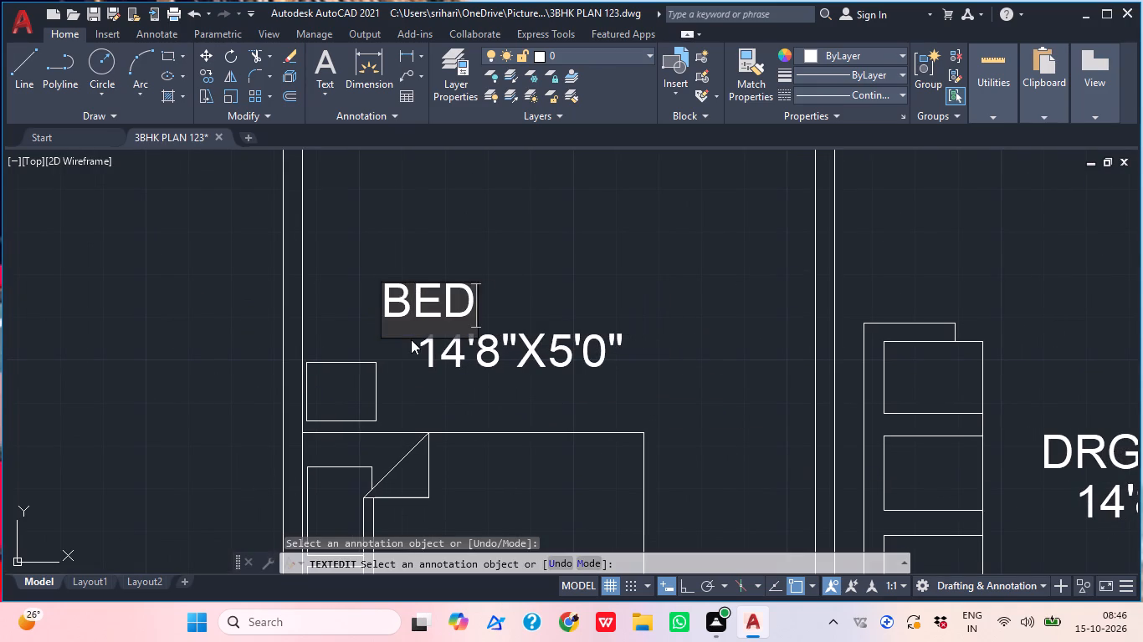
key(space)
text(ROOM)
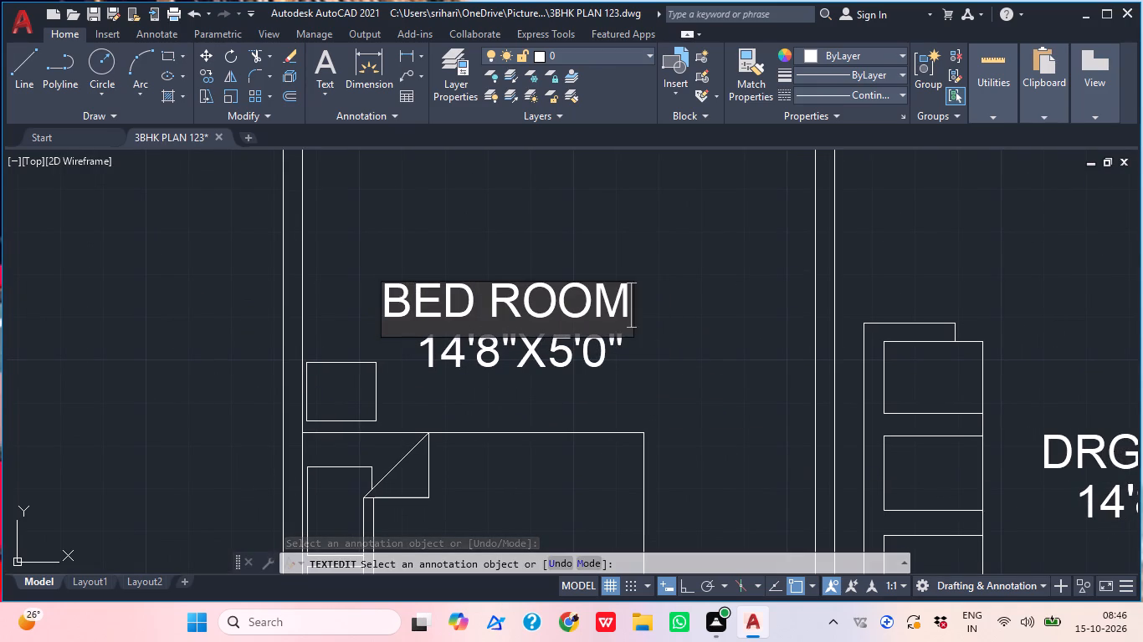
drag(570, 385, 588, 404)
Change the size text under BED ROOM to read 10'0"X14'0".
click(464, 355)
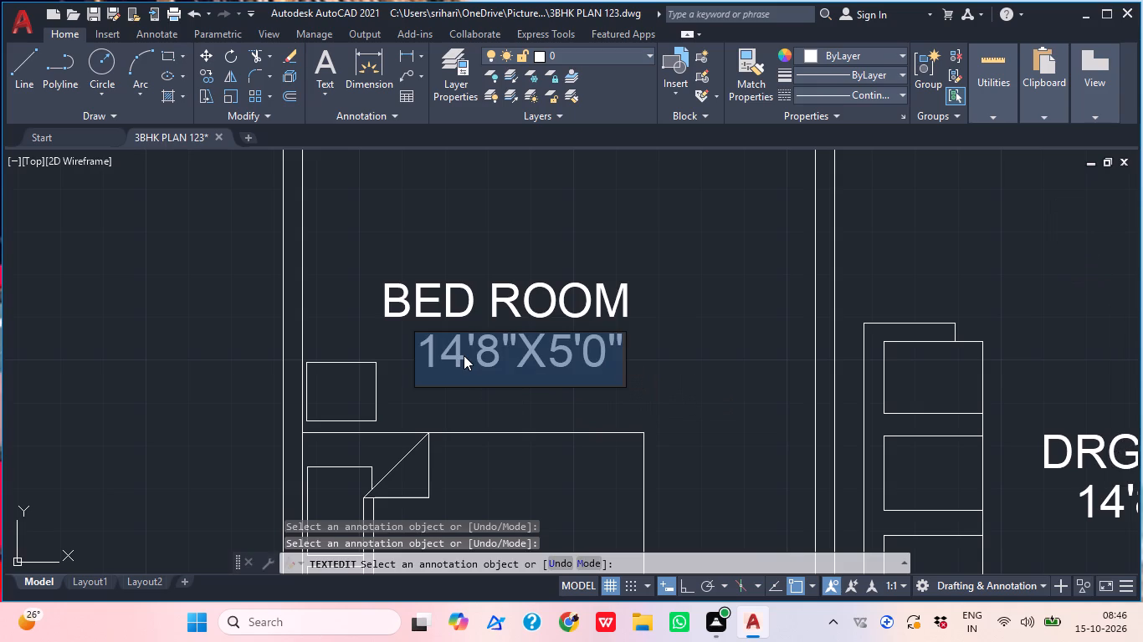
text(10')
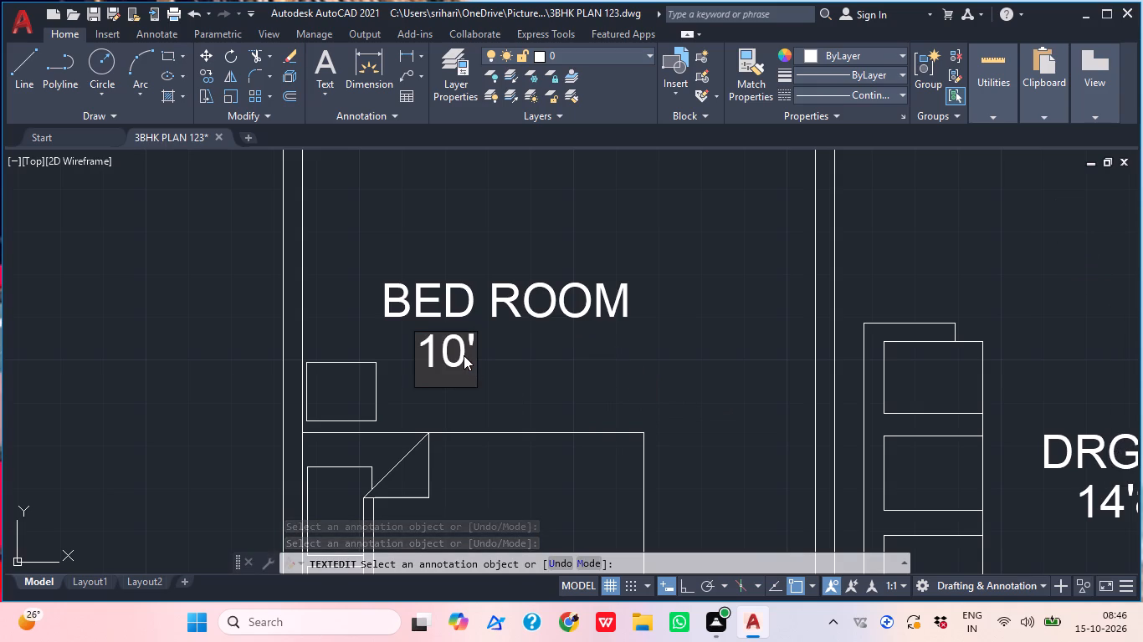
text(0")
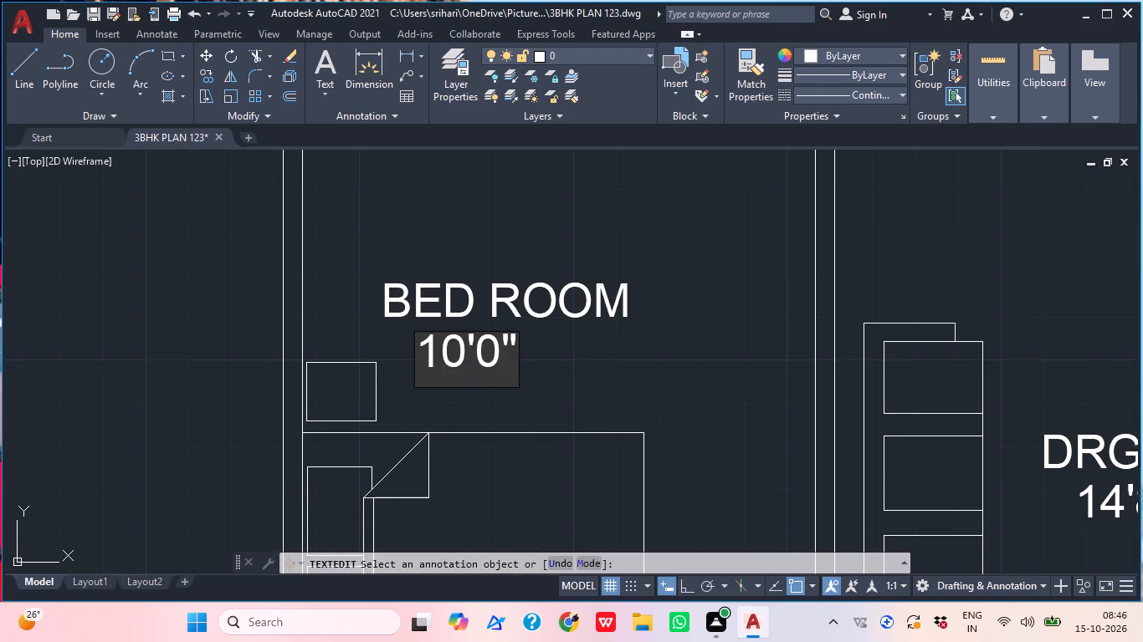
key(x)
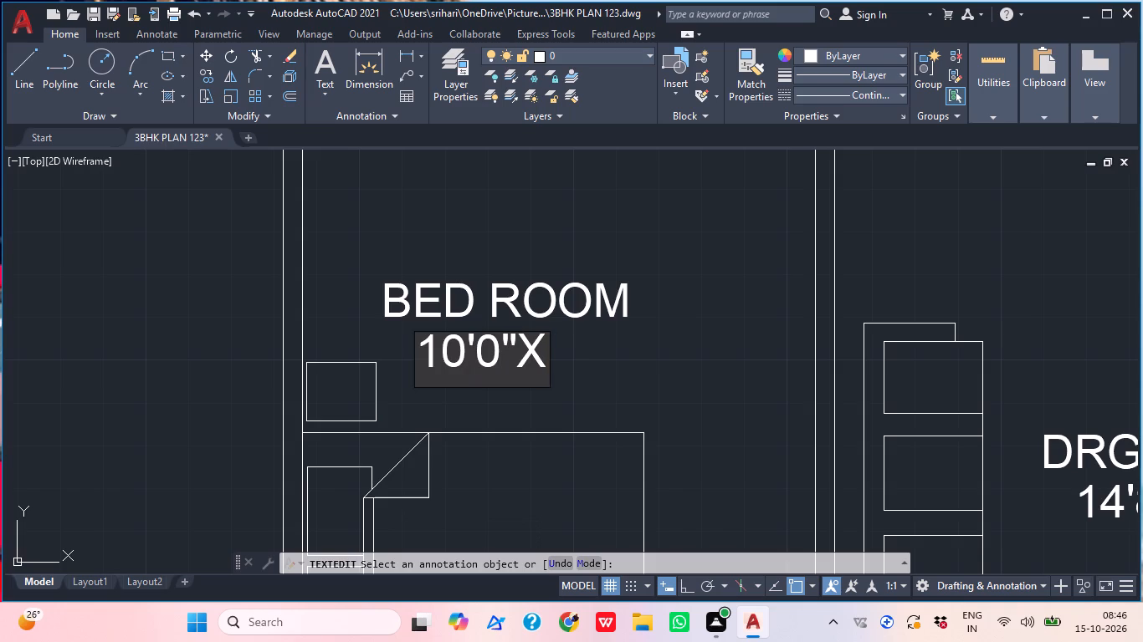
text(14'0")
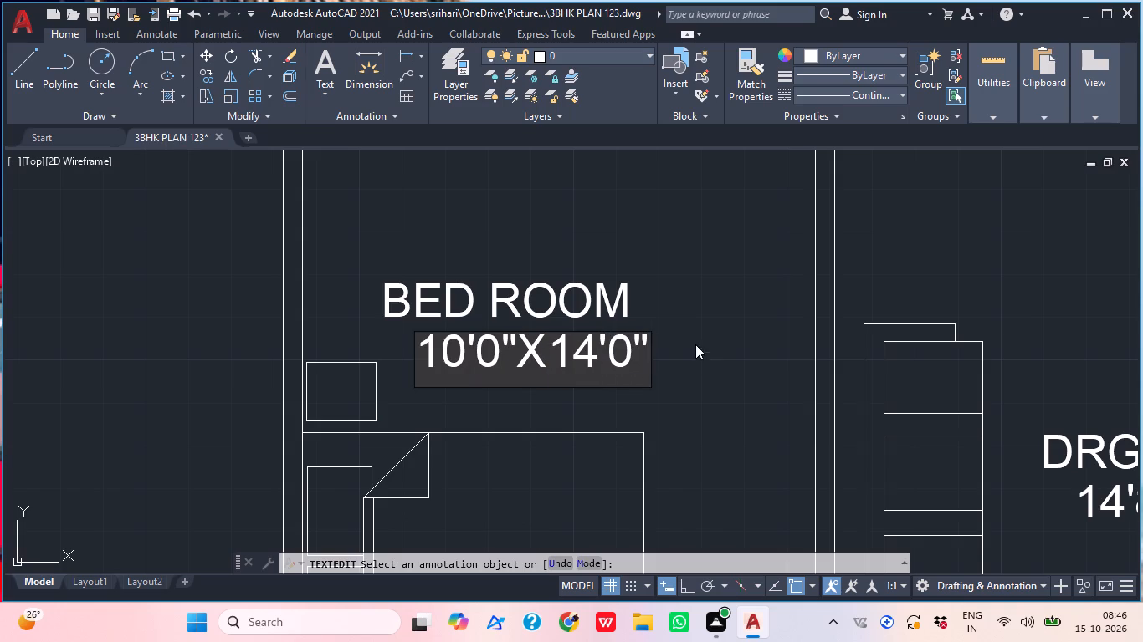
click(644, 362)
click(742, 340)
Change the OPEN WASH name between the sofa and the dining table to read HALL.
scroll(689, 417, down, 1)
middle_drag(718, 372, 657, 455)
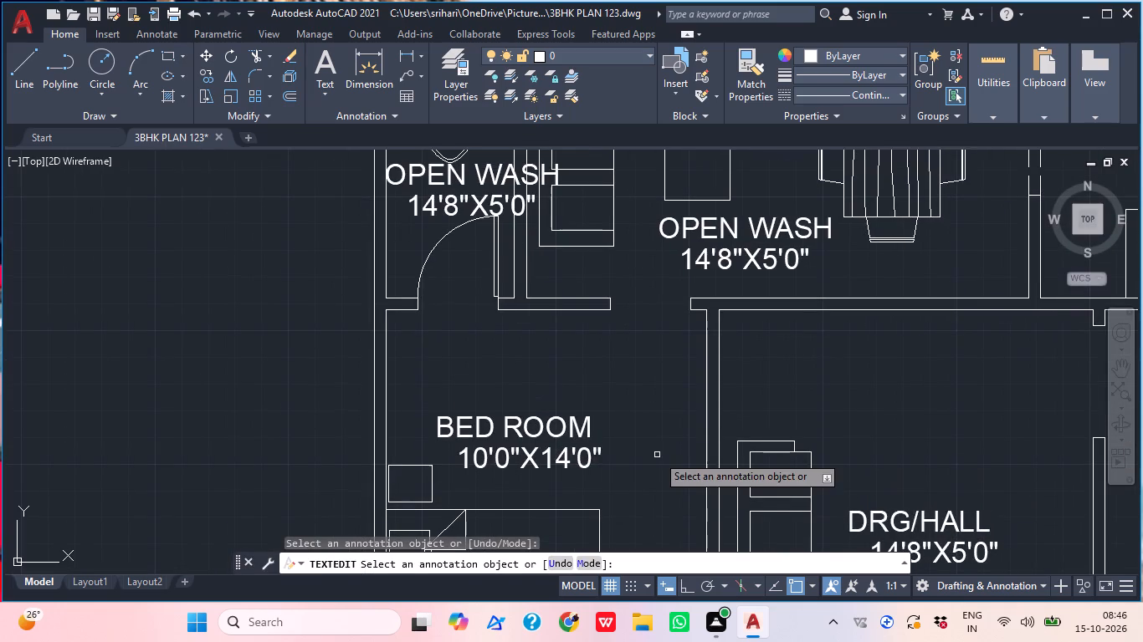
middle_drag(642, 311, 570, 410)
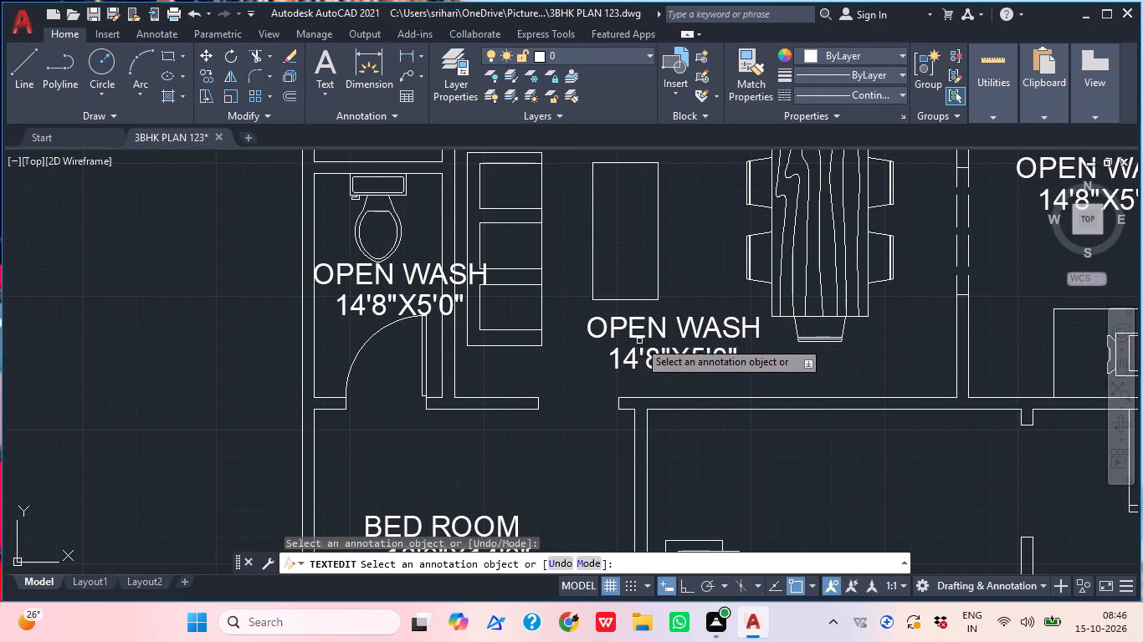
click(619, 324)
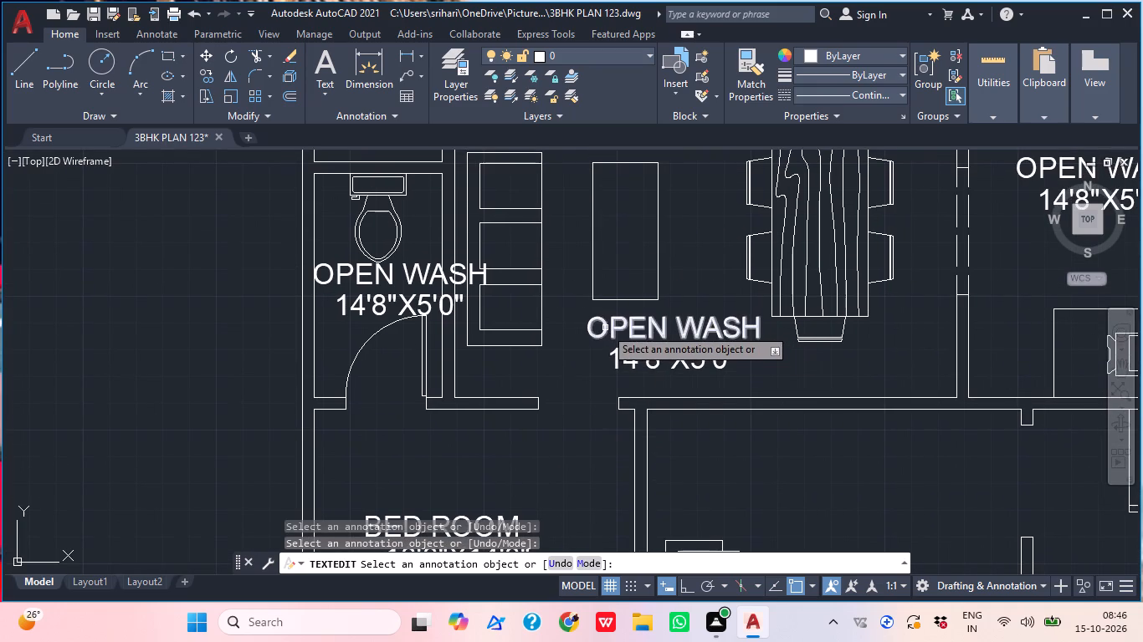
click(605, 328)
text(HA)
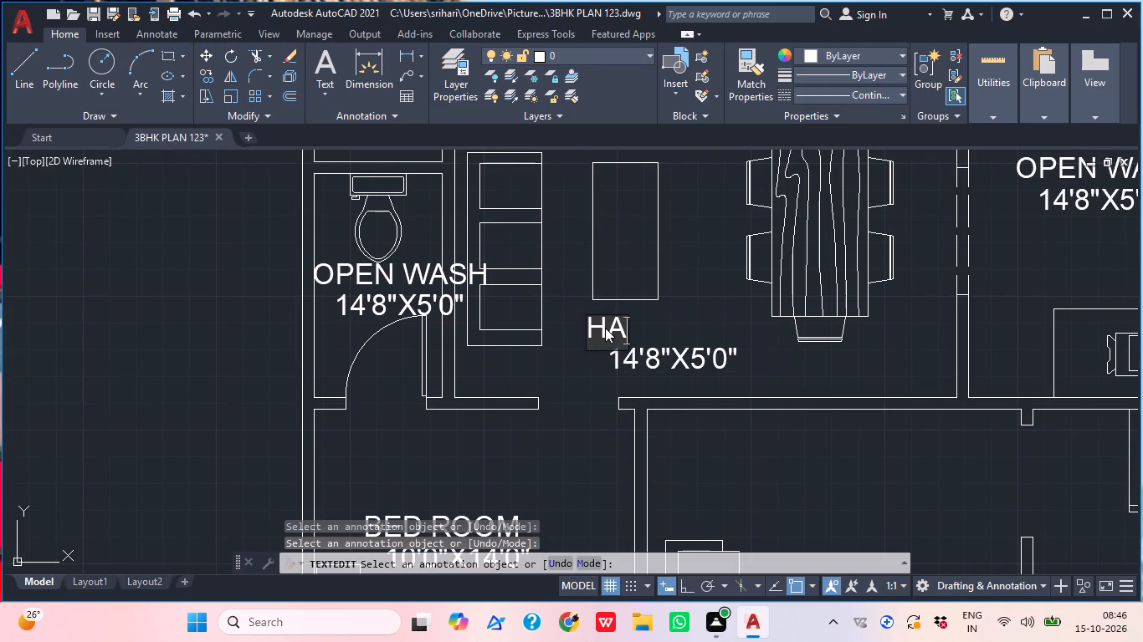
text(LL)
click(742, 341)
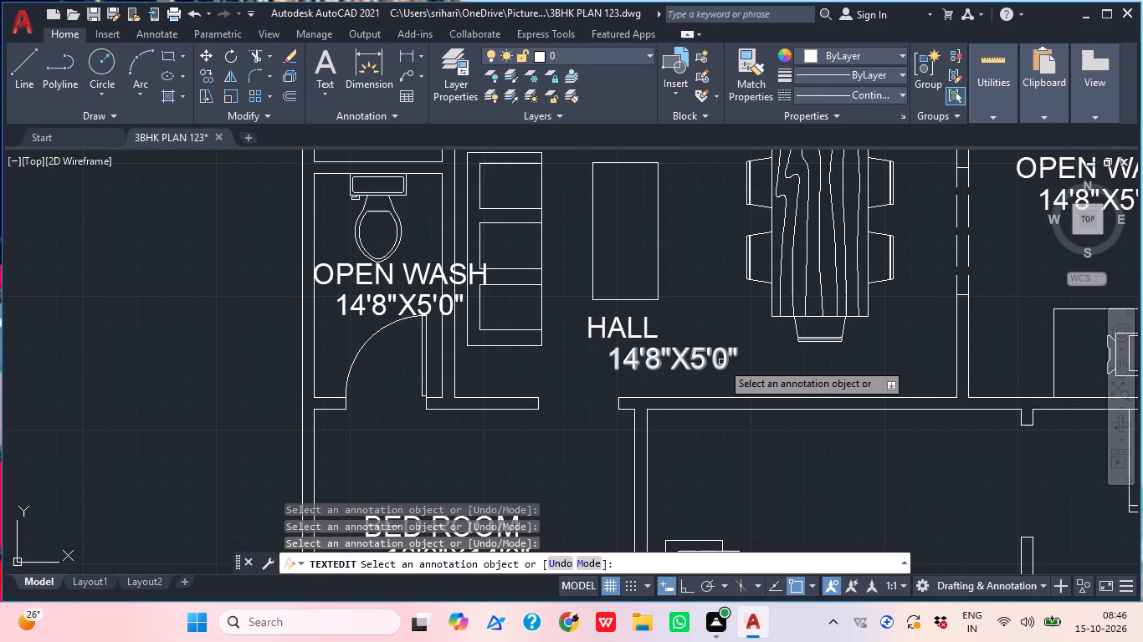
Change the size text under HALL to read 20'6"X15'0".
scroll(719, 358, up, 1)
click(549, 350)
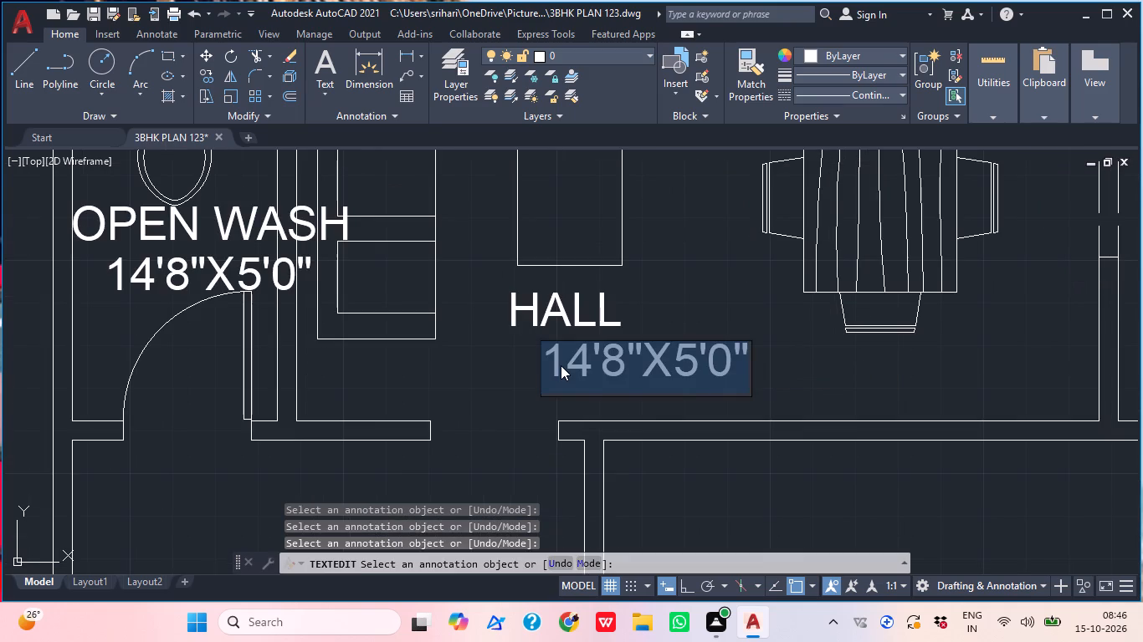
text(20')
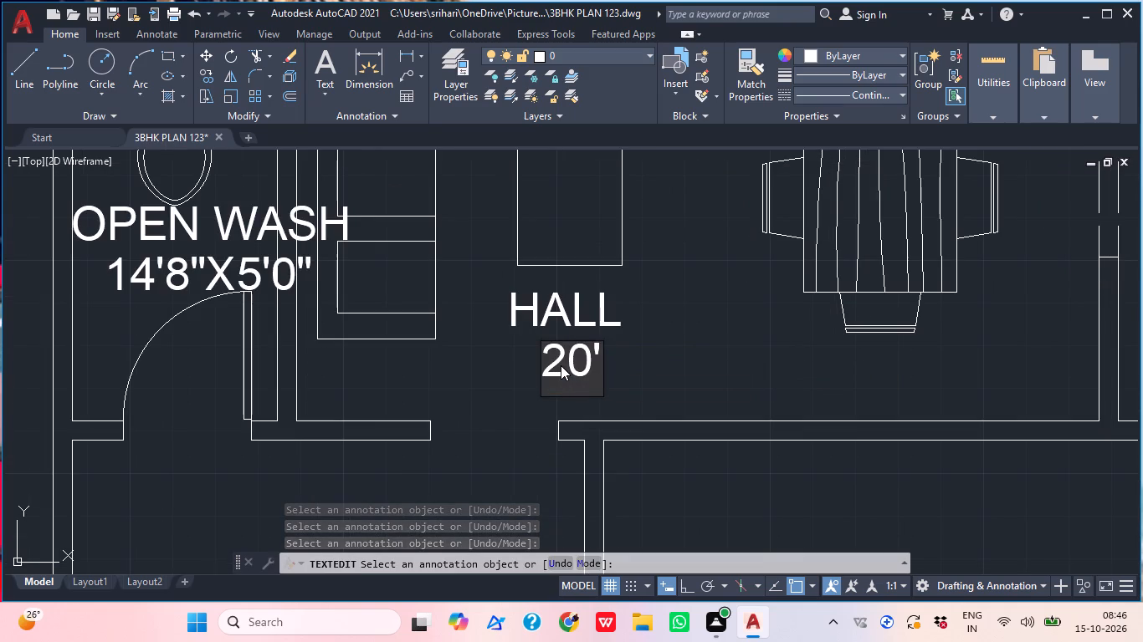
key(6)
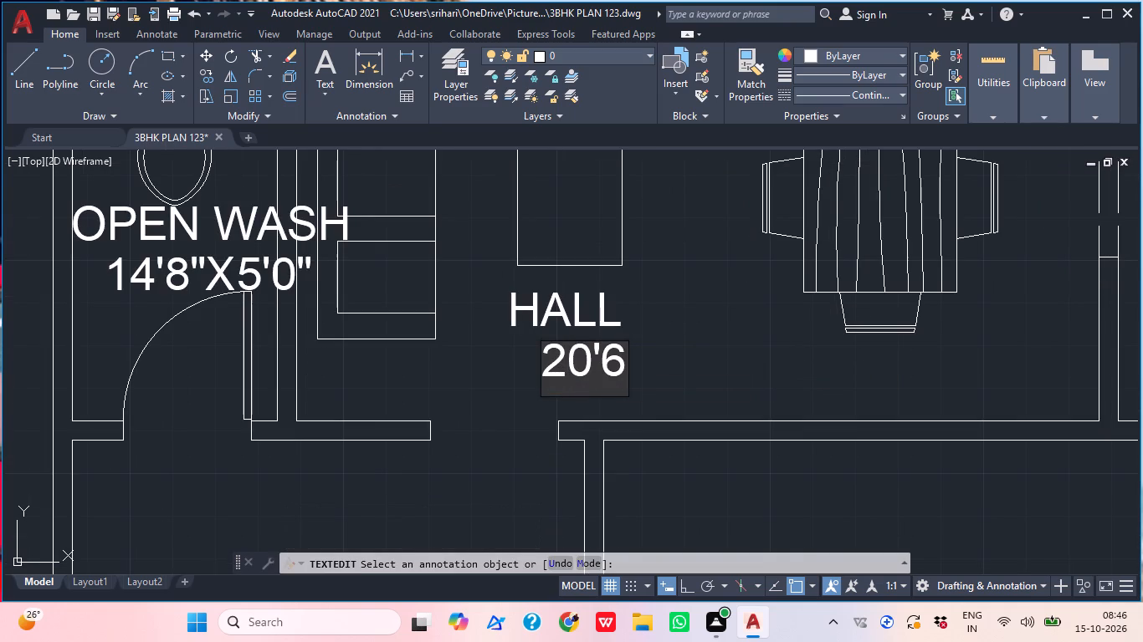
text("X)
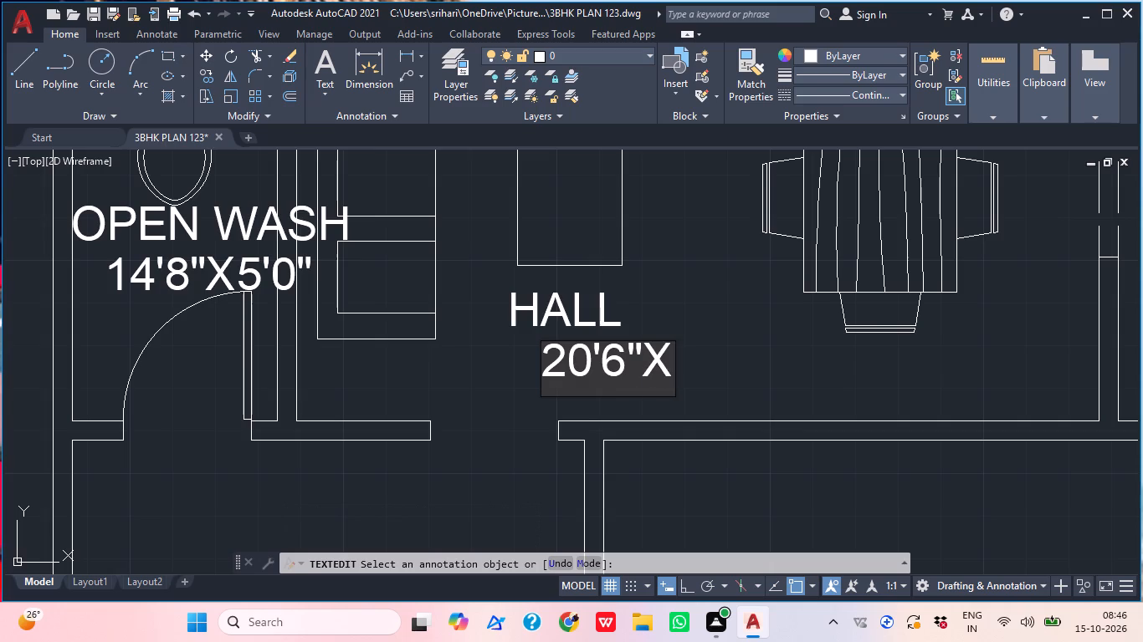
text(15'0)
key(shift+quotedbl)
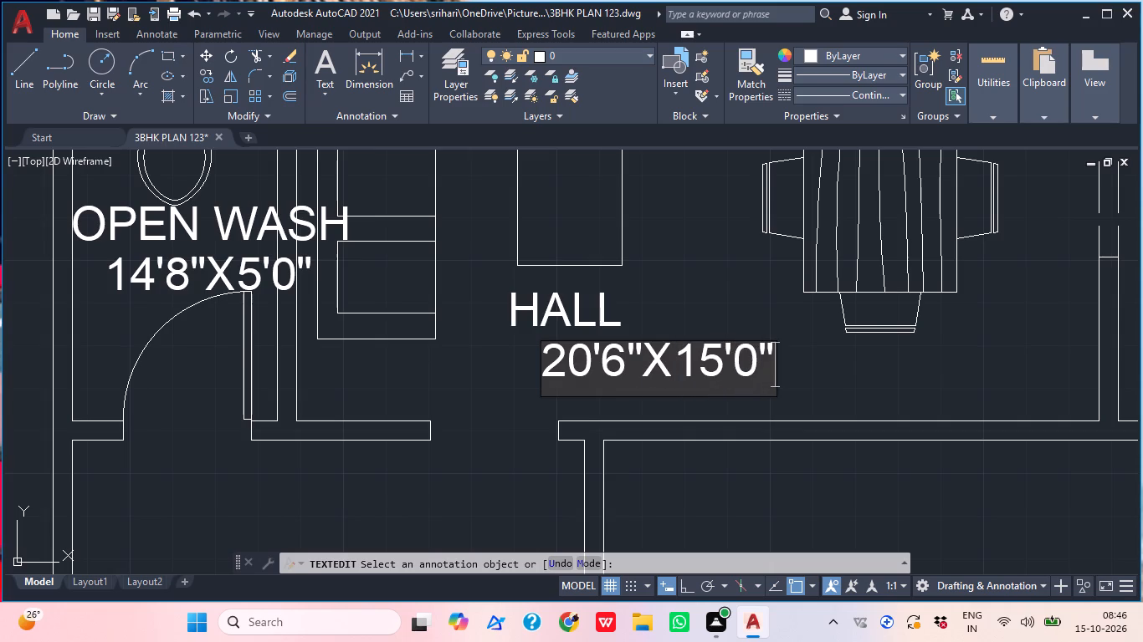
click(647, 325)
Delete the 14'8"X5'0" size text in the small empty room above the toilet.
middle_drag(753, 320, 792, 456)
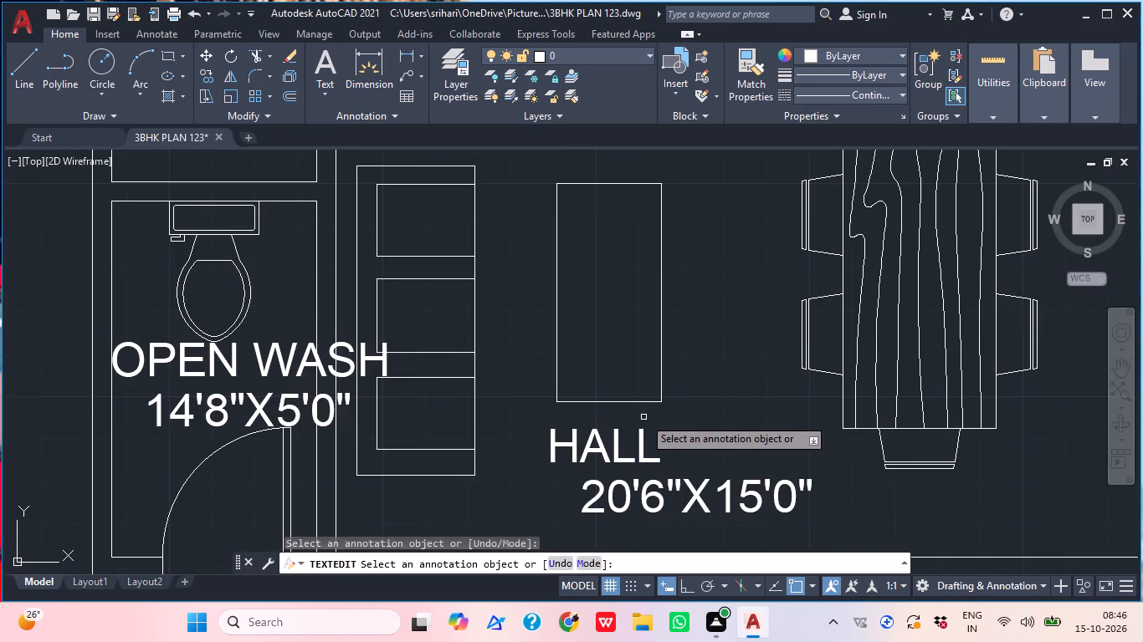
middle_drag(408, 297, 545, 485)
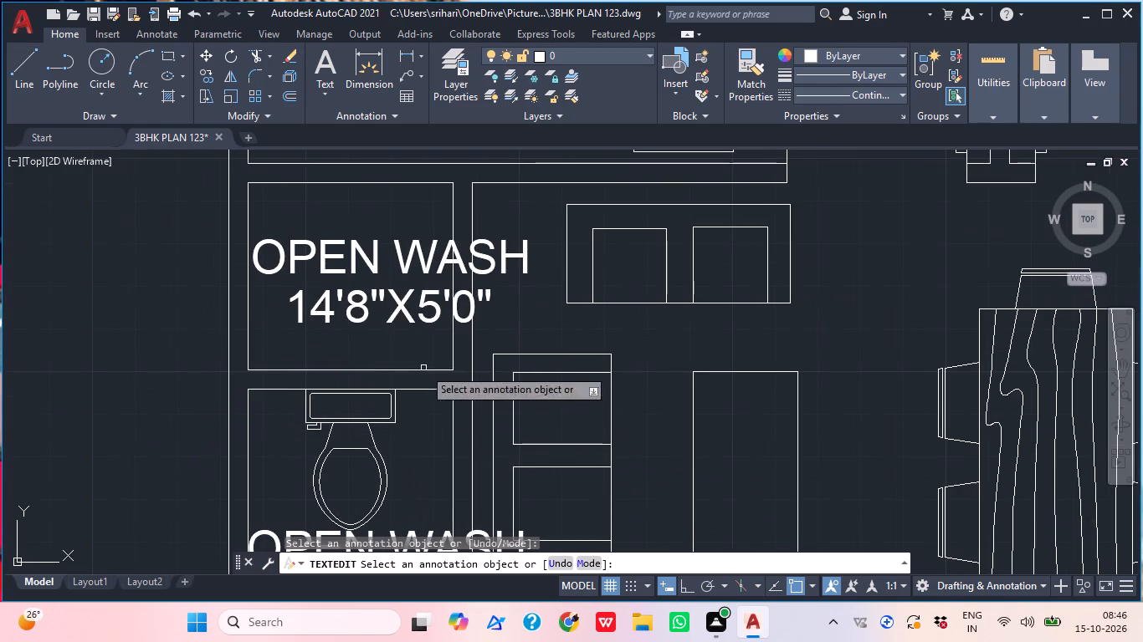
key(Escape)
click(371, 302)
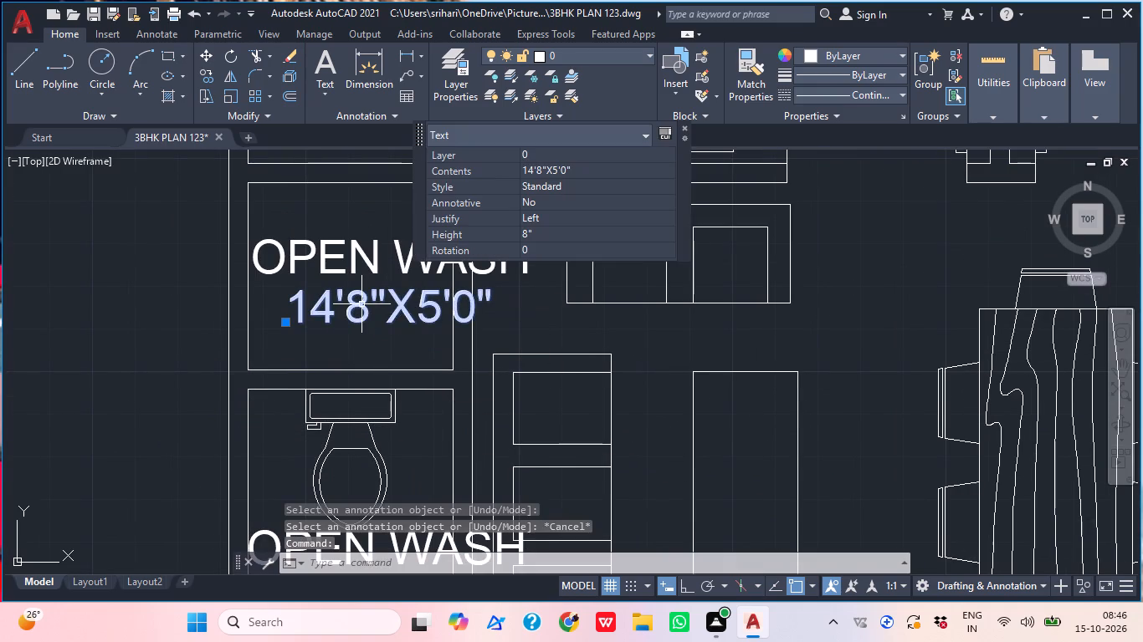
key(Delete)
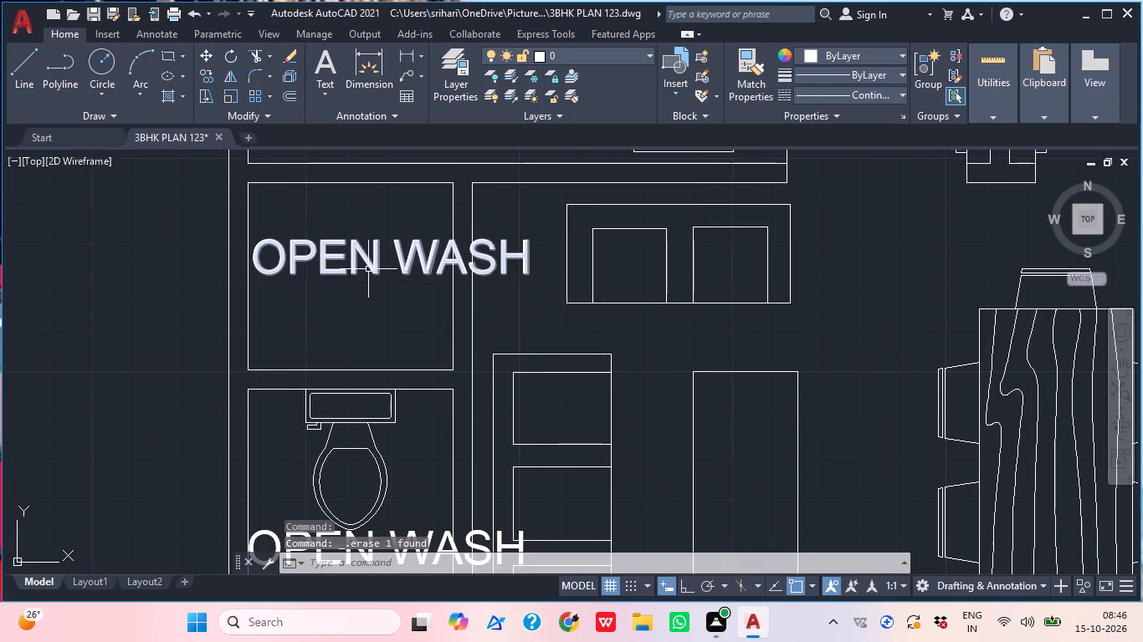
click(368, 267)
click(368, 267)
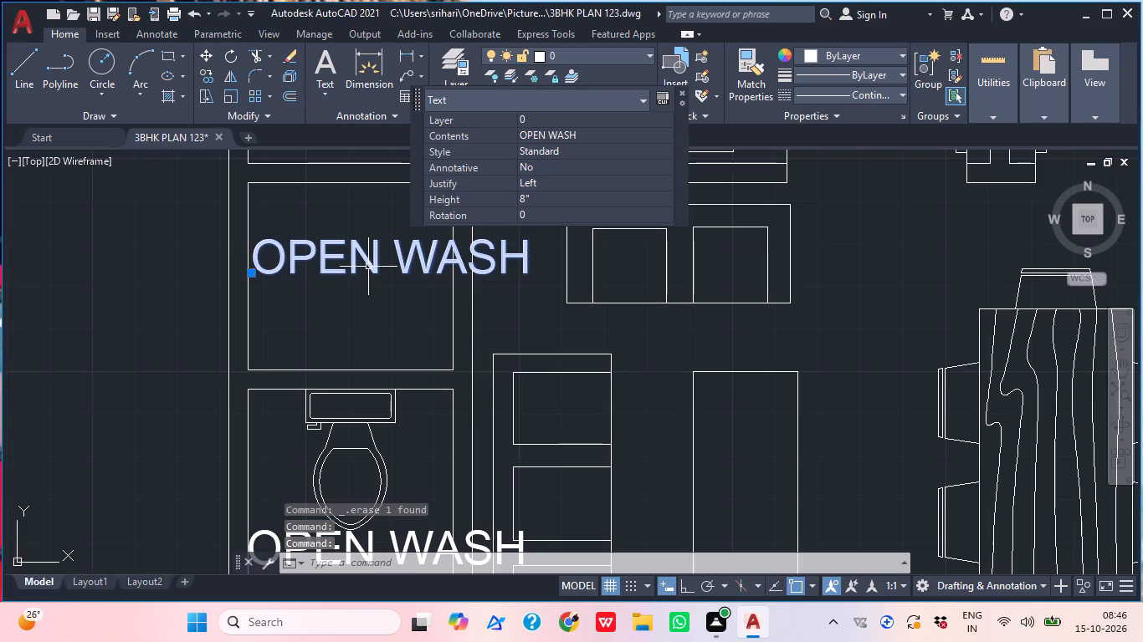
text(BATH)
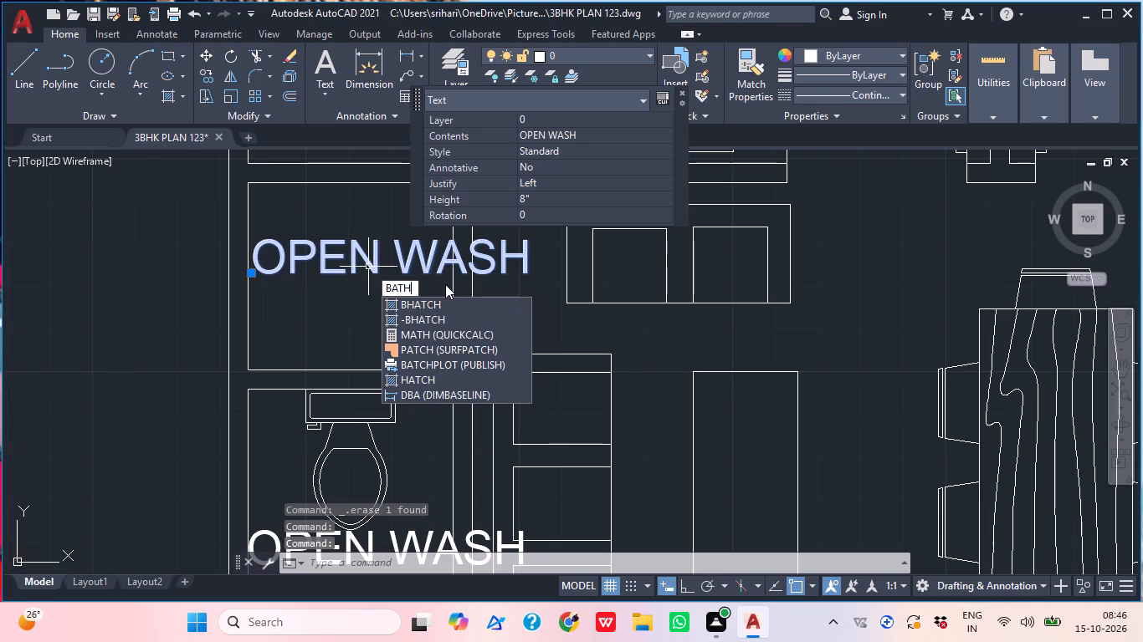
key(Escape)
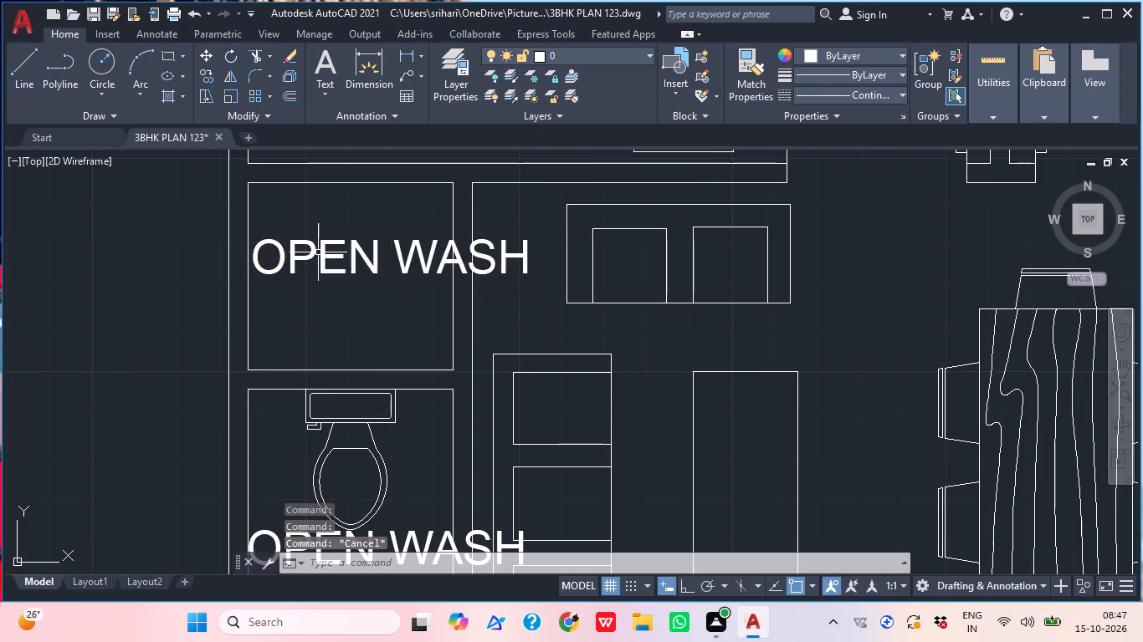
Change the OPEN WASH name in the small empty room above the toilet to read BATH.
double_click(325, 257)
key(b)
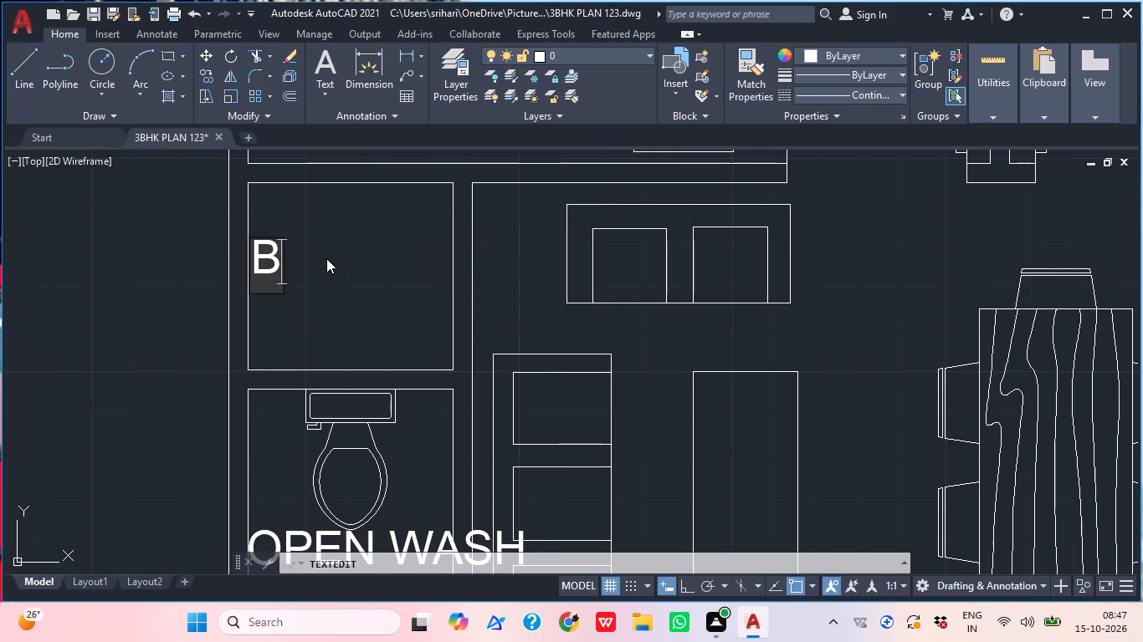
text(ATH)
click(378, 281)
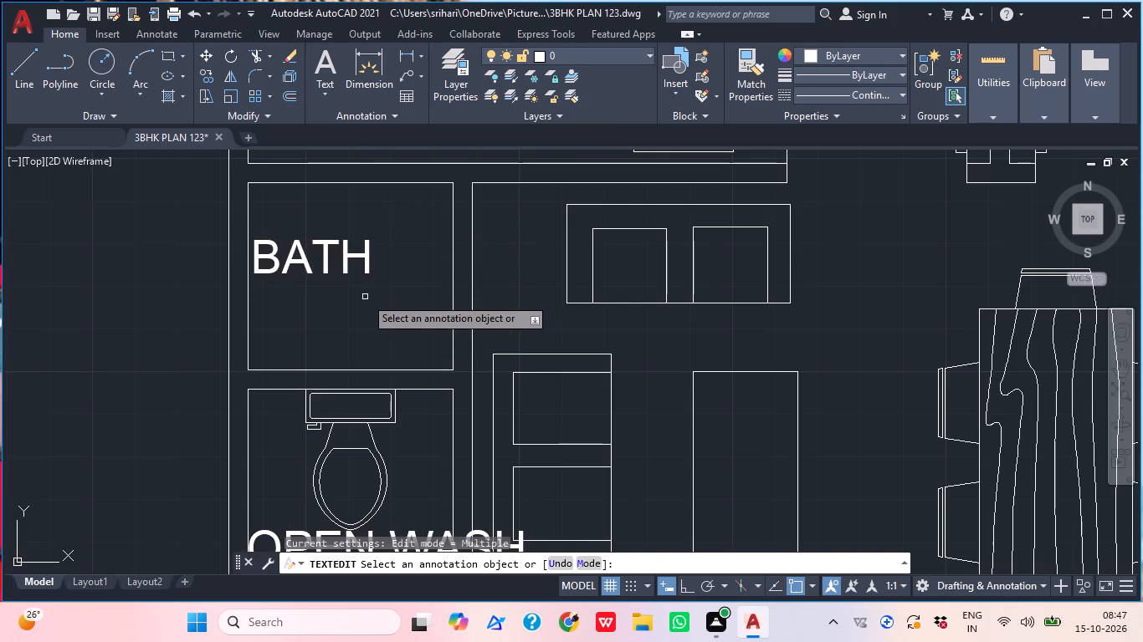
key(Escape)
Move the BATH name horizontally to the middle of its room.
click(365, 268)
text(M)
key(space)
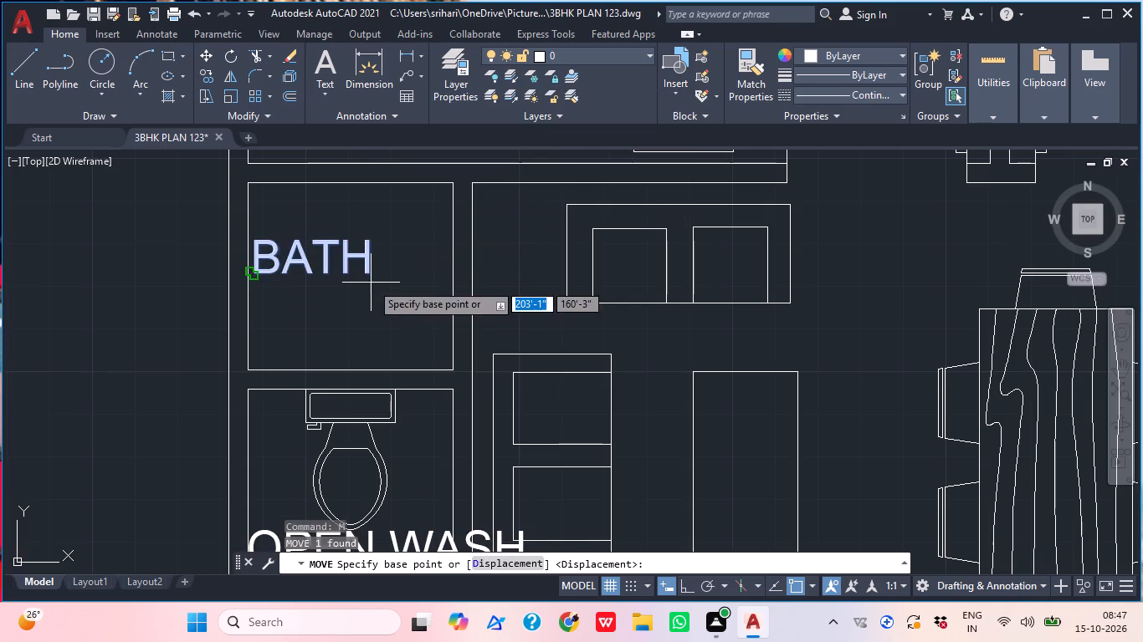
click(351, 262)
click(390, 258)
Change the OPEN WASH name below the toilet fixture to read TOILET.
scroll(515, 288, down, 2)
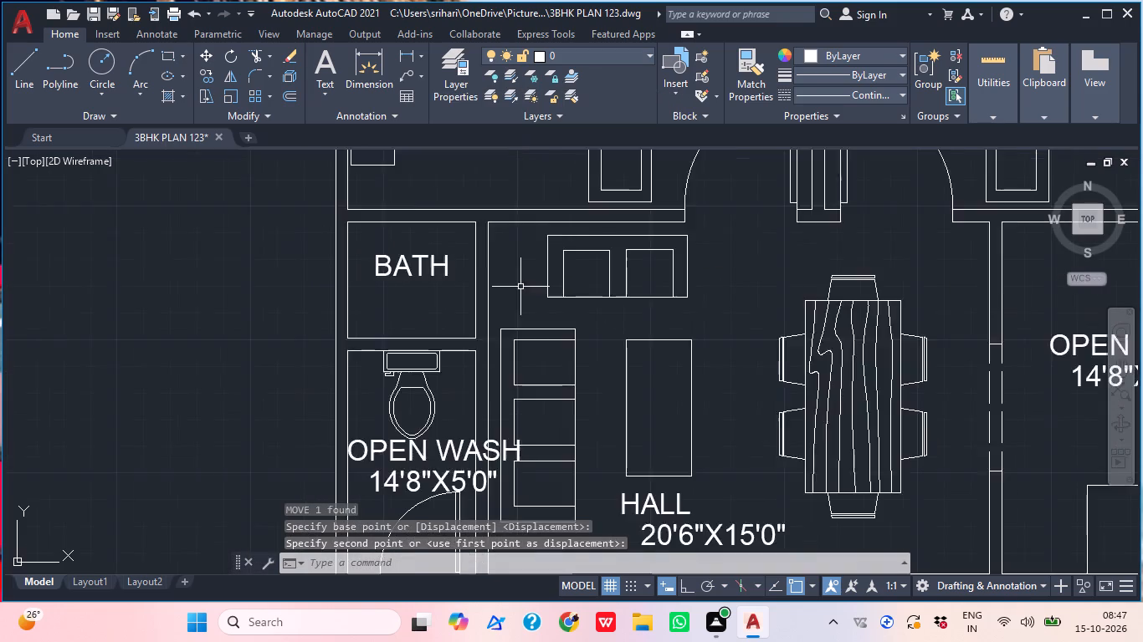
middle_drag(479, 392, 515, 334)
scroll(480, 318, up, 3)
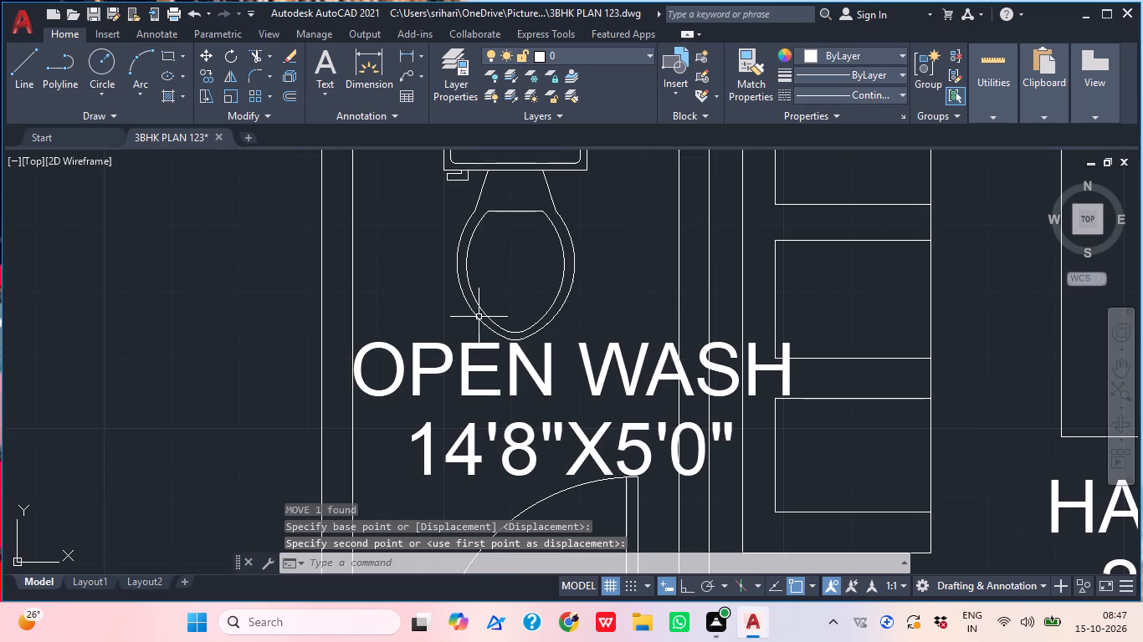
click(391, 349)
click(391, 349)
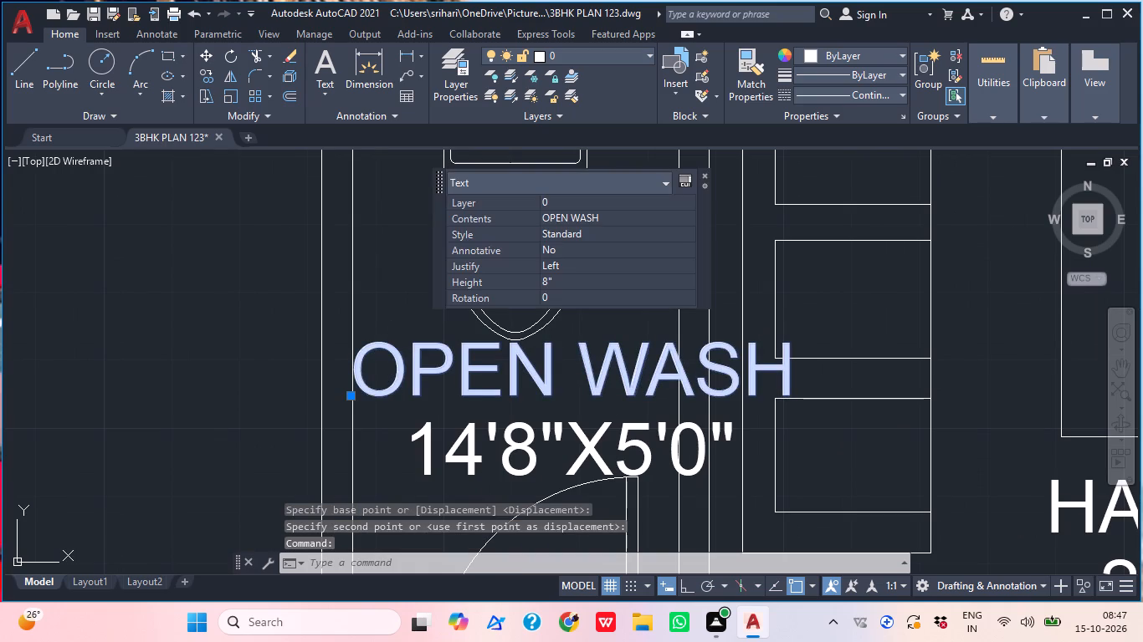
double_click(391, 349)
text(TOILET)
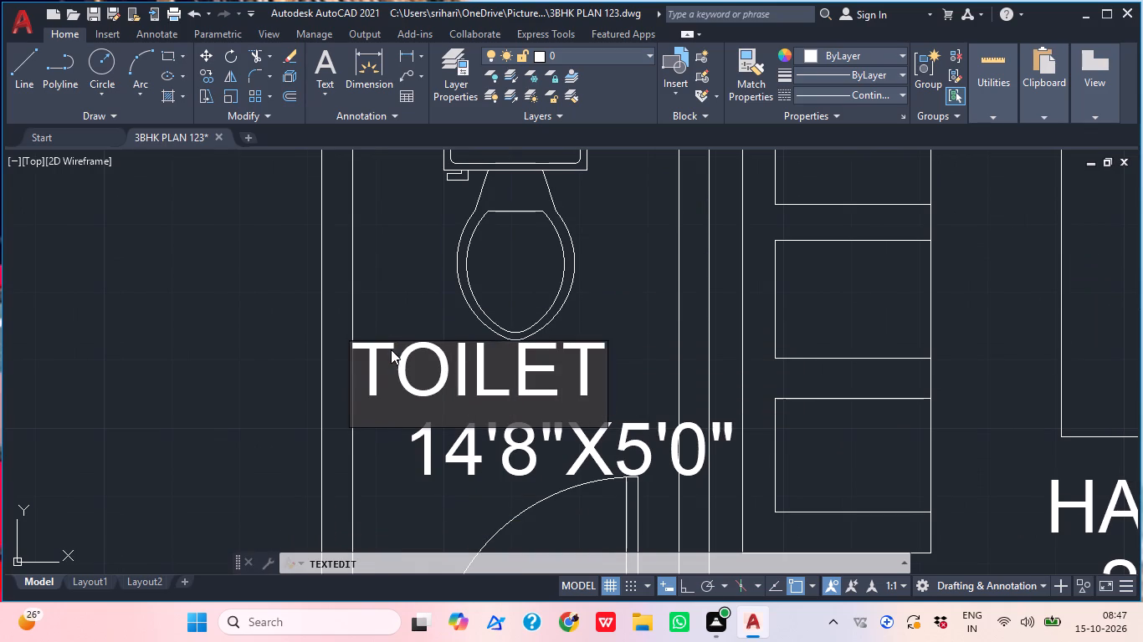
click(426, 435)
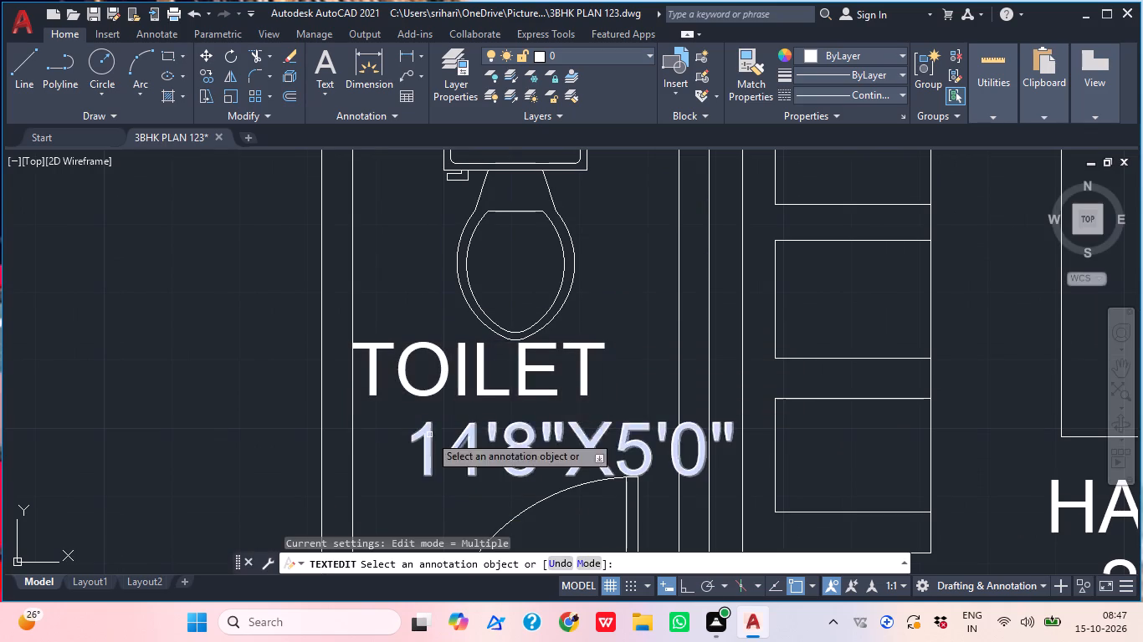
key(Escape)
Move the TOILET name so it is centred beneath the toilet fixture.
click(479, 388)
key(m)
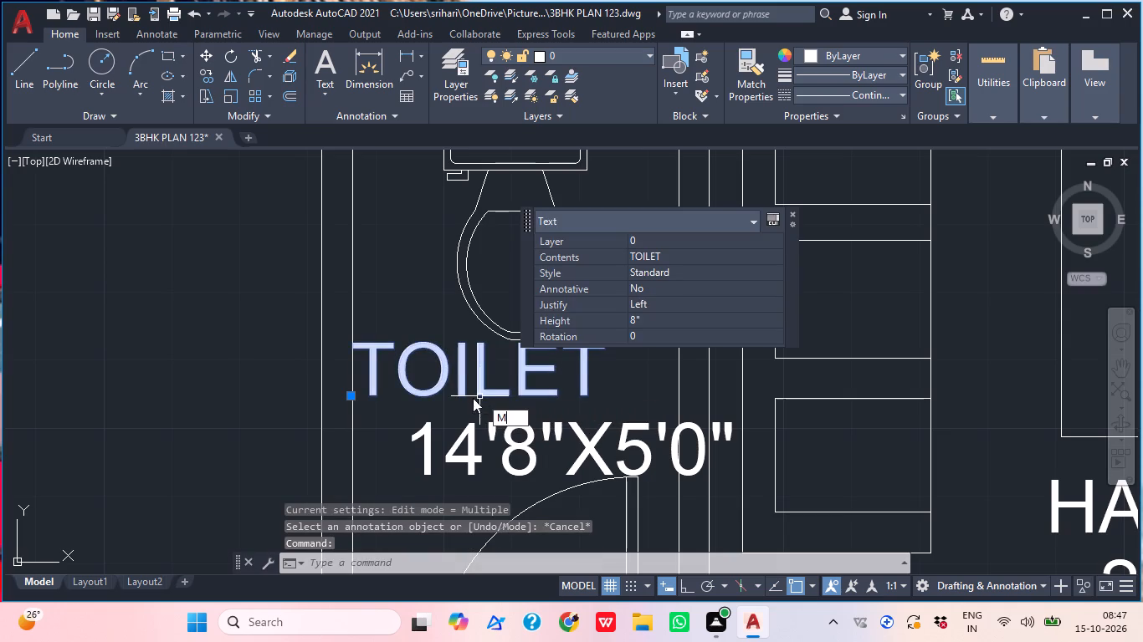
key(space)
click(479, 388)
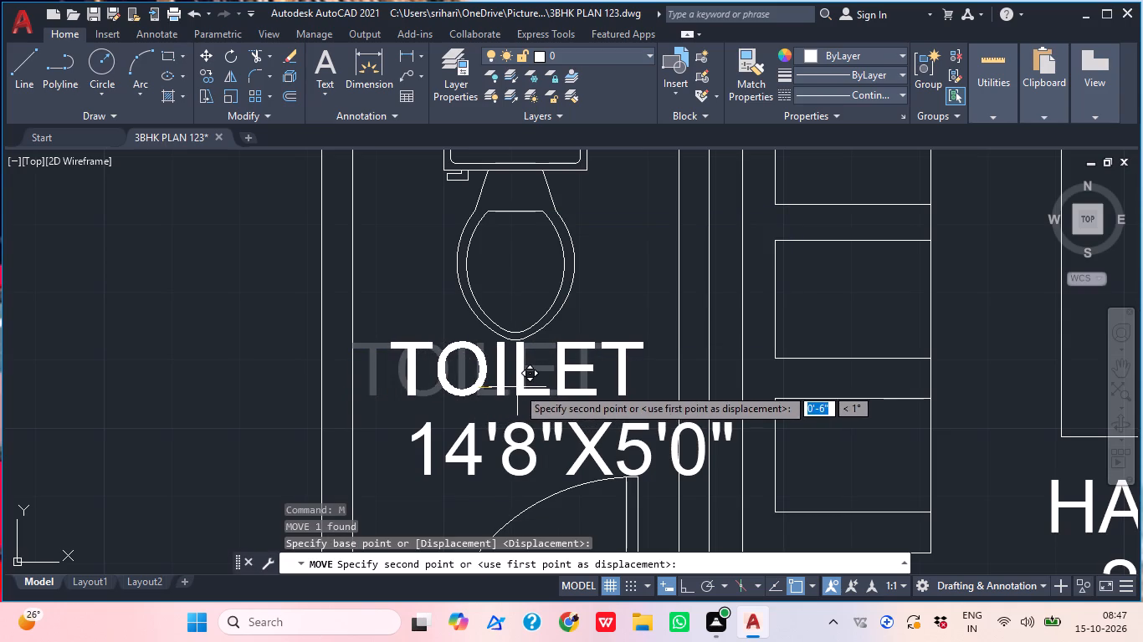
click(515, 387)
Change the size text under TOILET to read 4'0"X7'0".
click(525, 457)
click(506, 449)
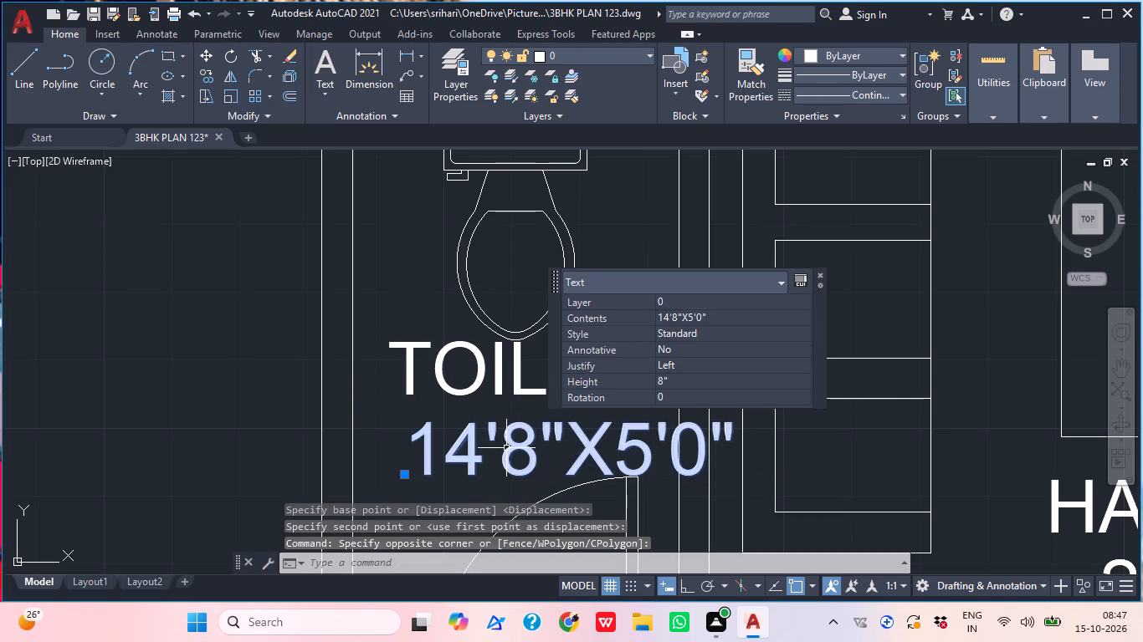
double_click(506, 448)
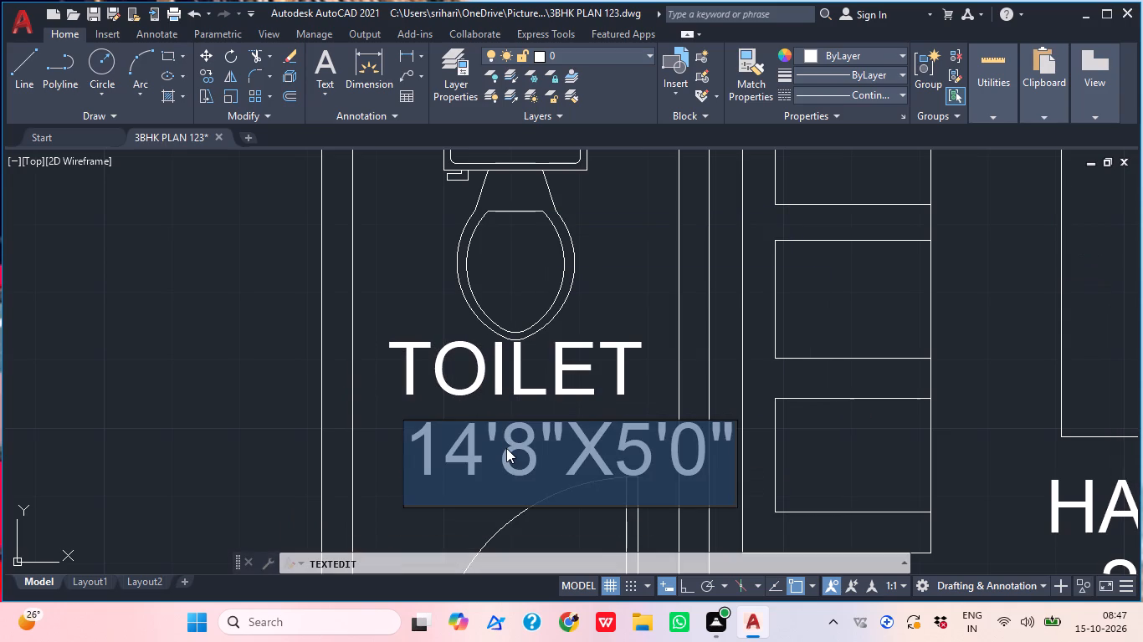
text(4'0")
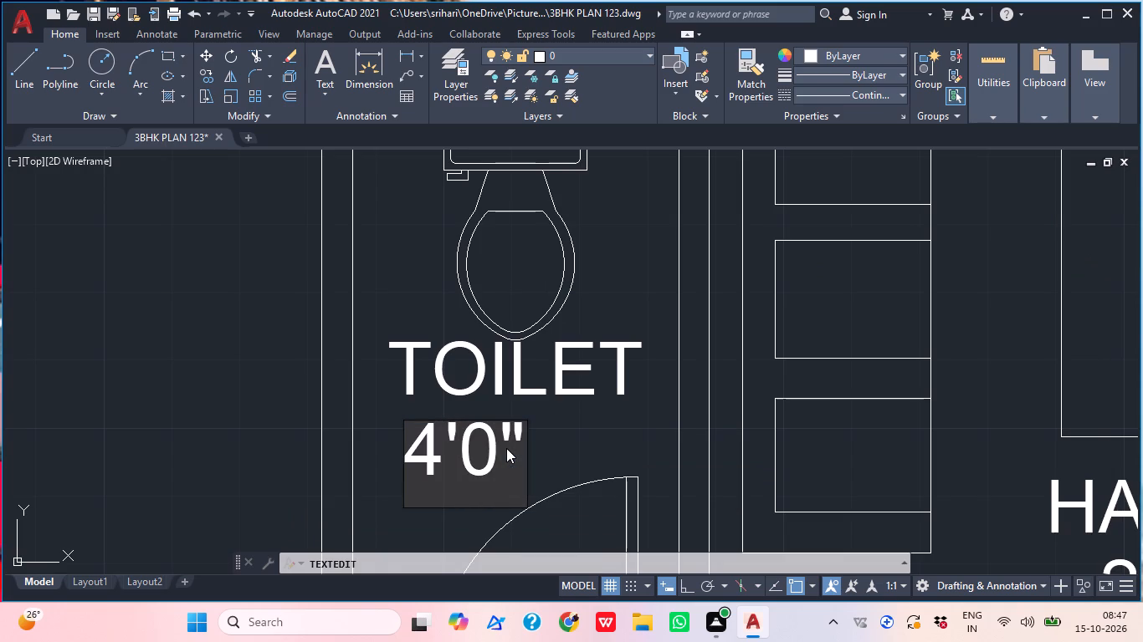
key(x)
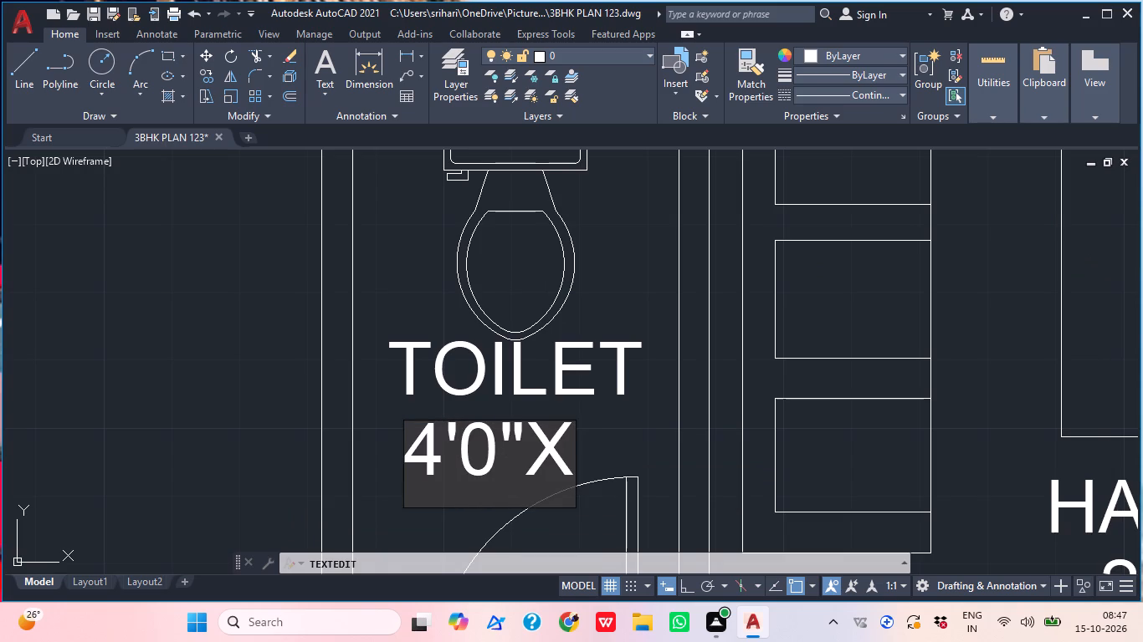
text(7')
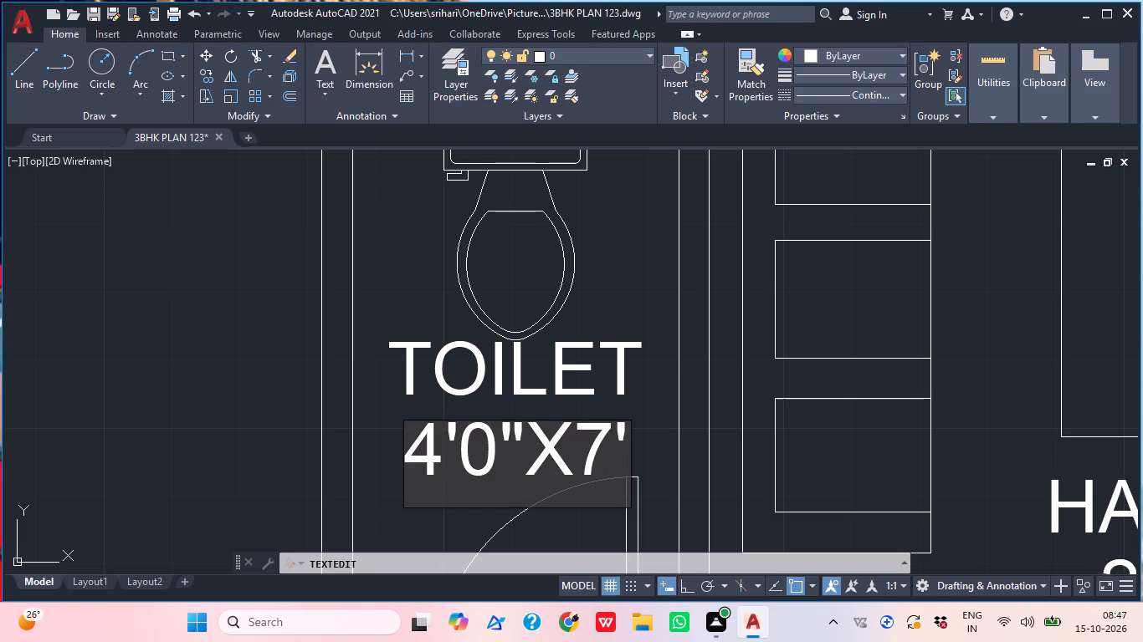
text(0")
key(Return)
key(Escape)
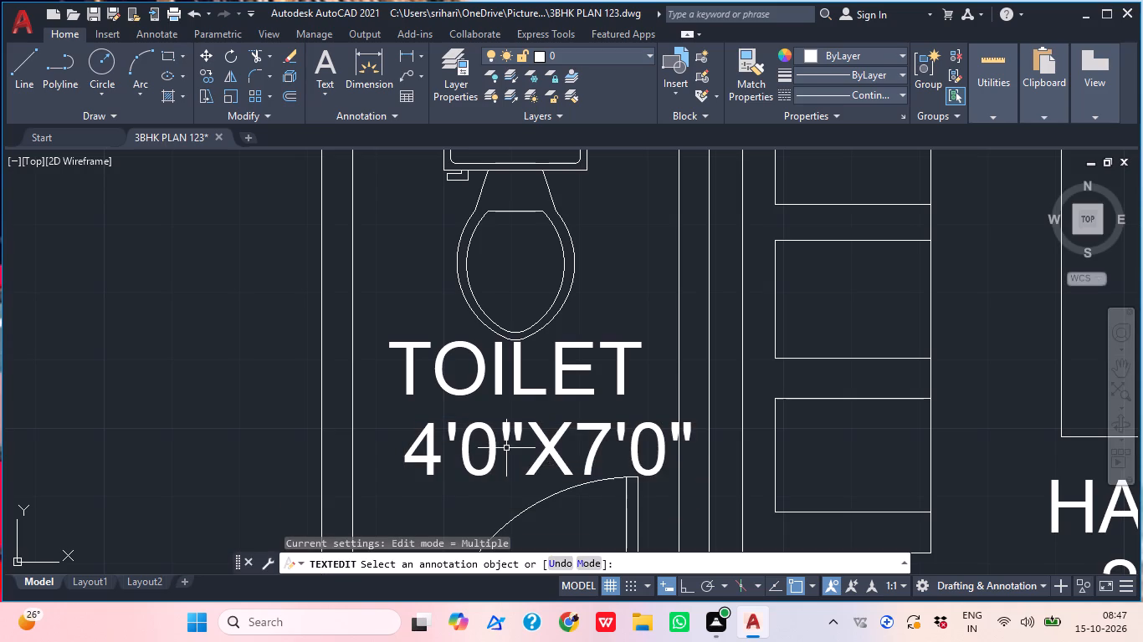
Move the 4'0"X7'0" size text so it sits centred between the walls, just under TOILET.
click(464, 442)
text(M)
key(space)
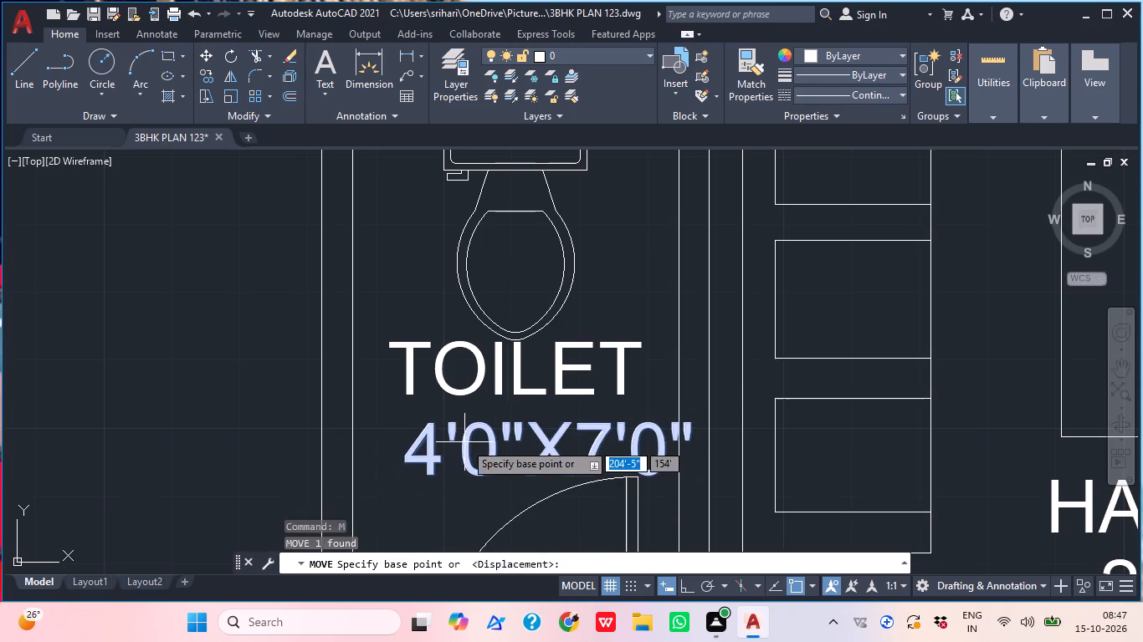
drag(465, 446, 457, 448)
click(433, 435)
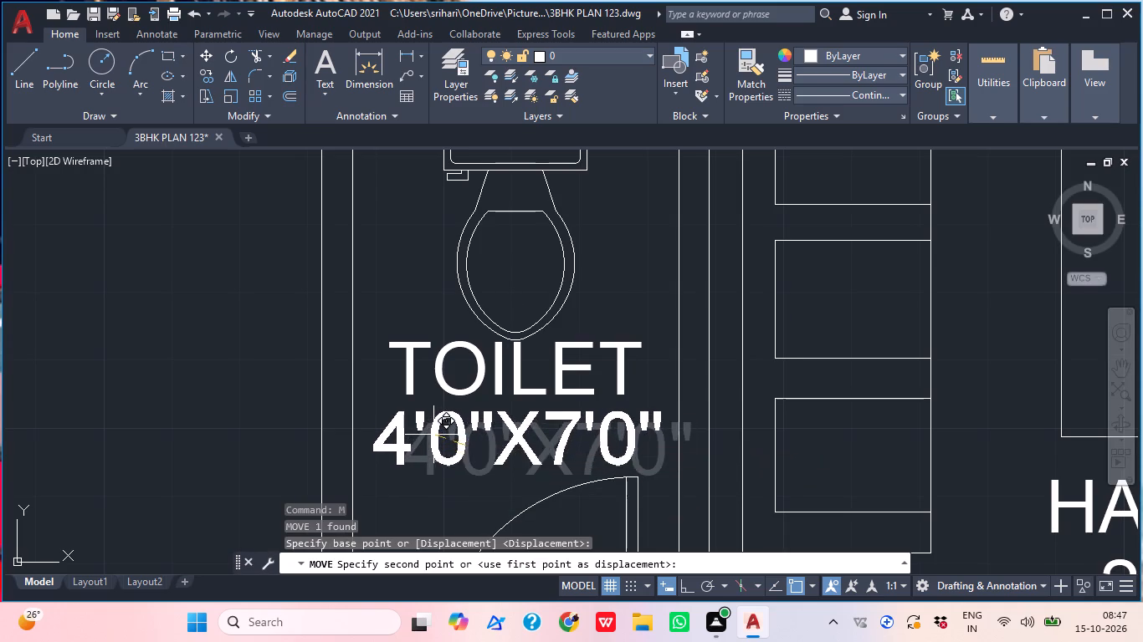
Move the 20'6"X15'0" size text so it is centred under the HALL name.
scroll(501, 424, down, 2)
middle_drag(592, 434, 495, 498)
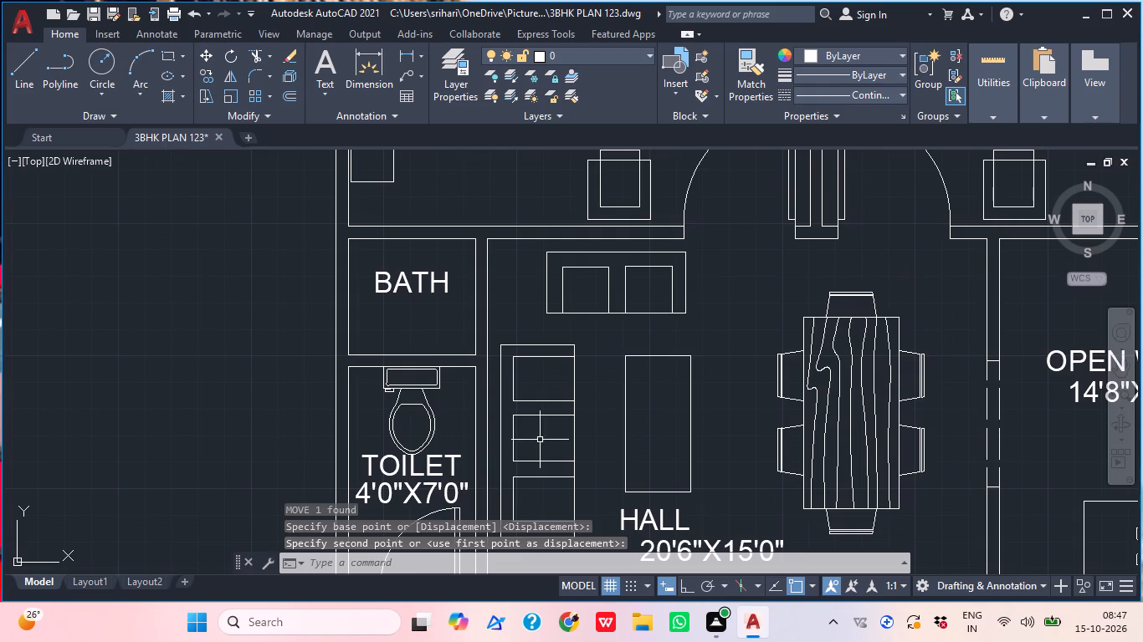
middle_drag(556, 424, 477, 501)
scroll(546, 329, down, 1)
middle_drag(610, 441, 530, 393)
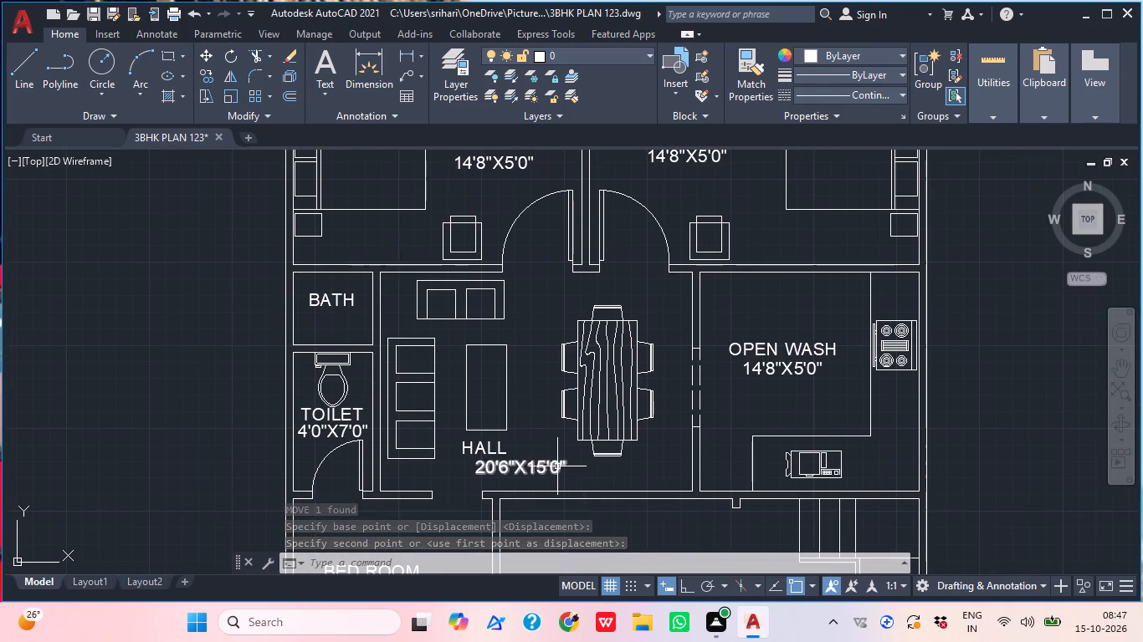
scroll(513, 470, up, 1)
click(513, 470)
click(487, 466)
text(M)
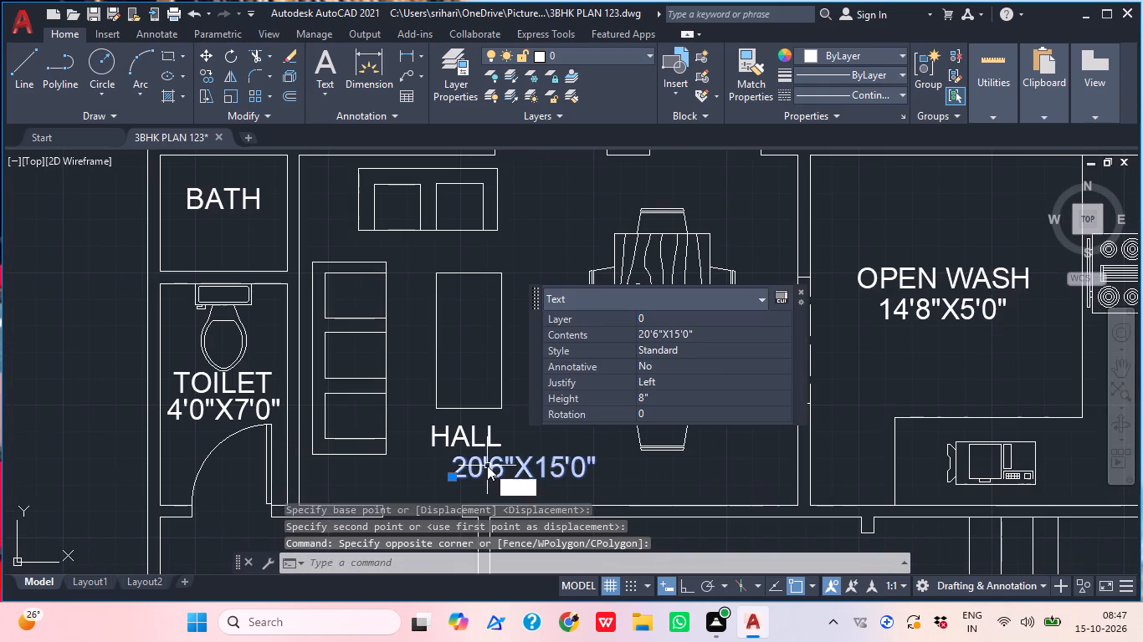
key(space)
click(487, 466)
click(444, 466)
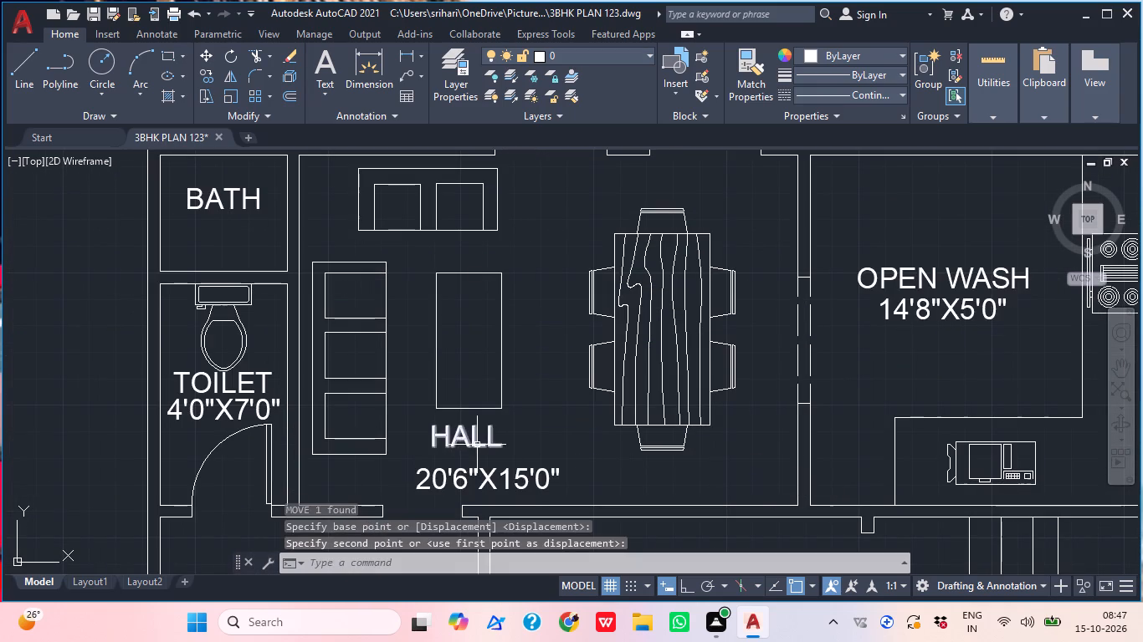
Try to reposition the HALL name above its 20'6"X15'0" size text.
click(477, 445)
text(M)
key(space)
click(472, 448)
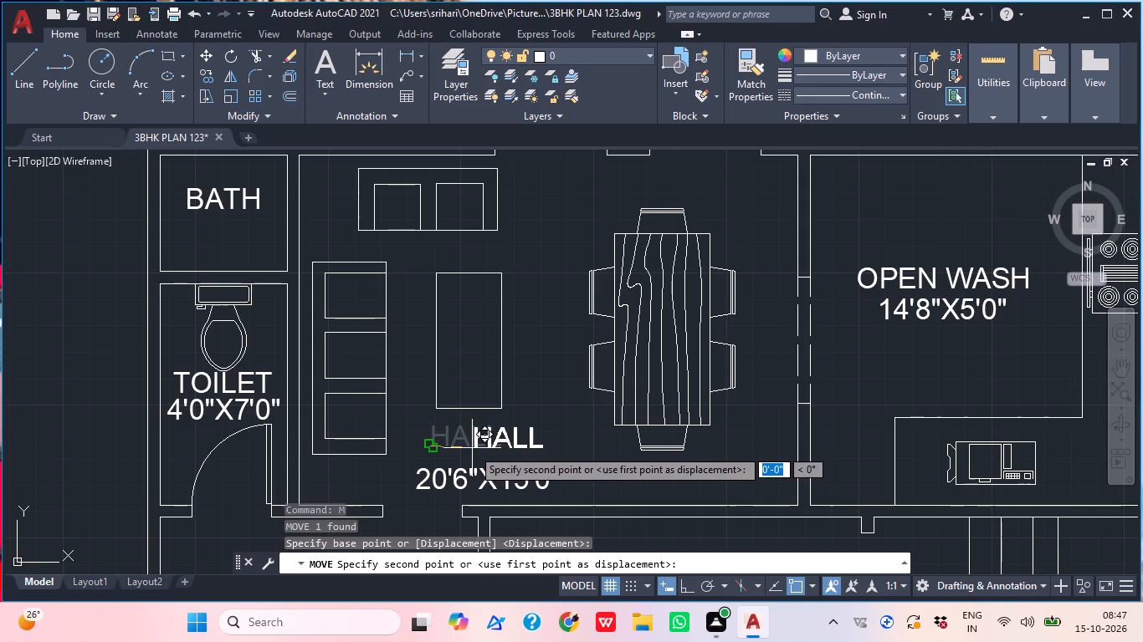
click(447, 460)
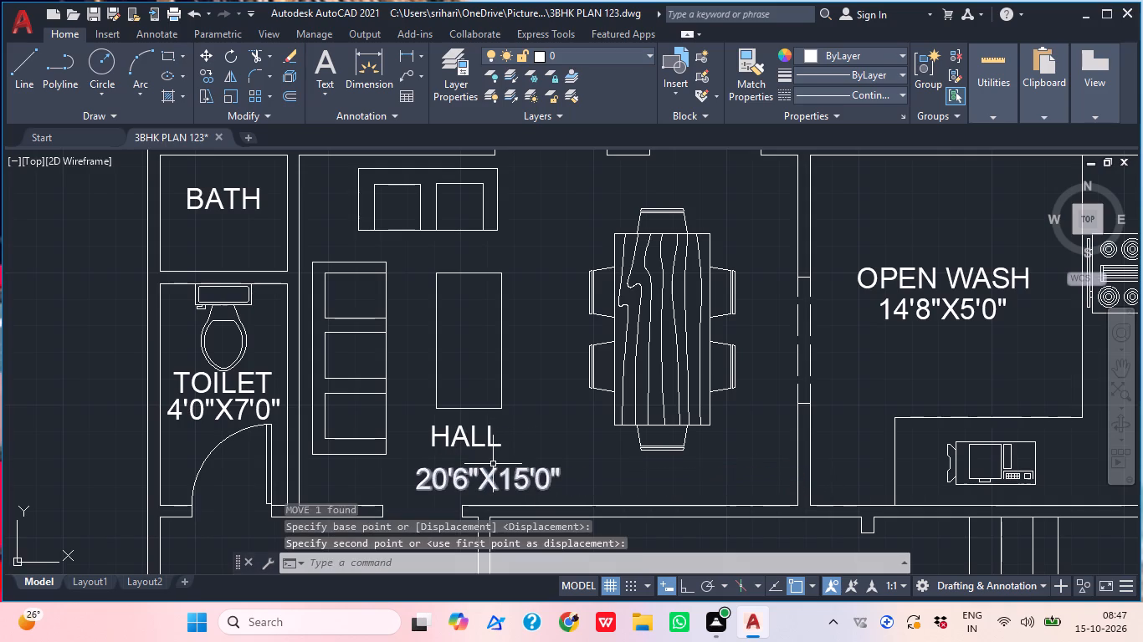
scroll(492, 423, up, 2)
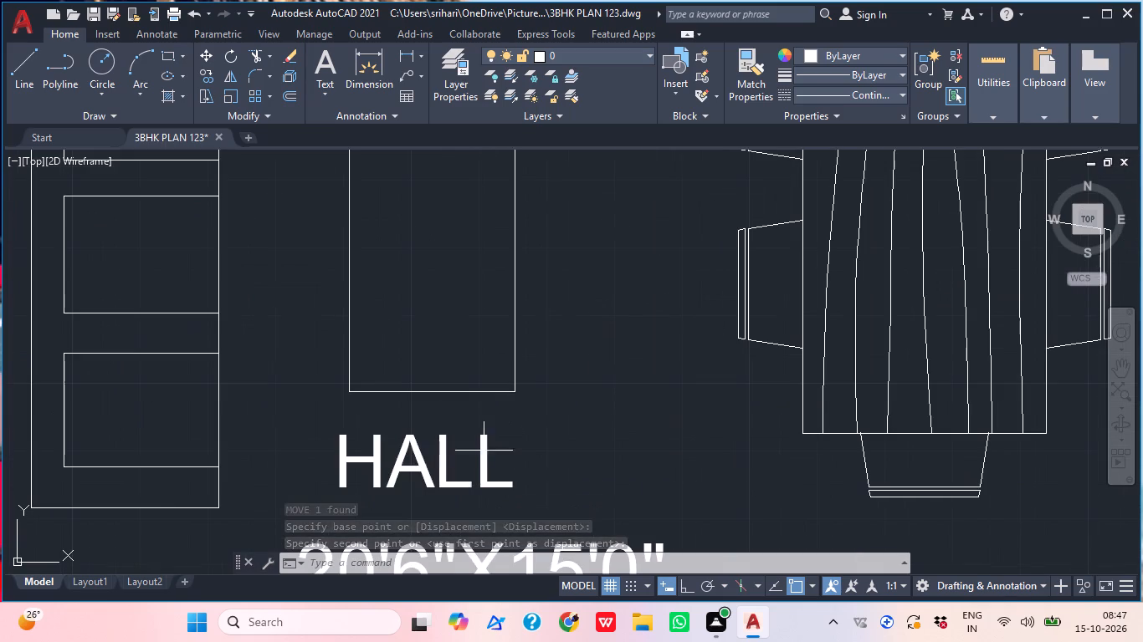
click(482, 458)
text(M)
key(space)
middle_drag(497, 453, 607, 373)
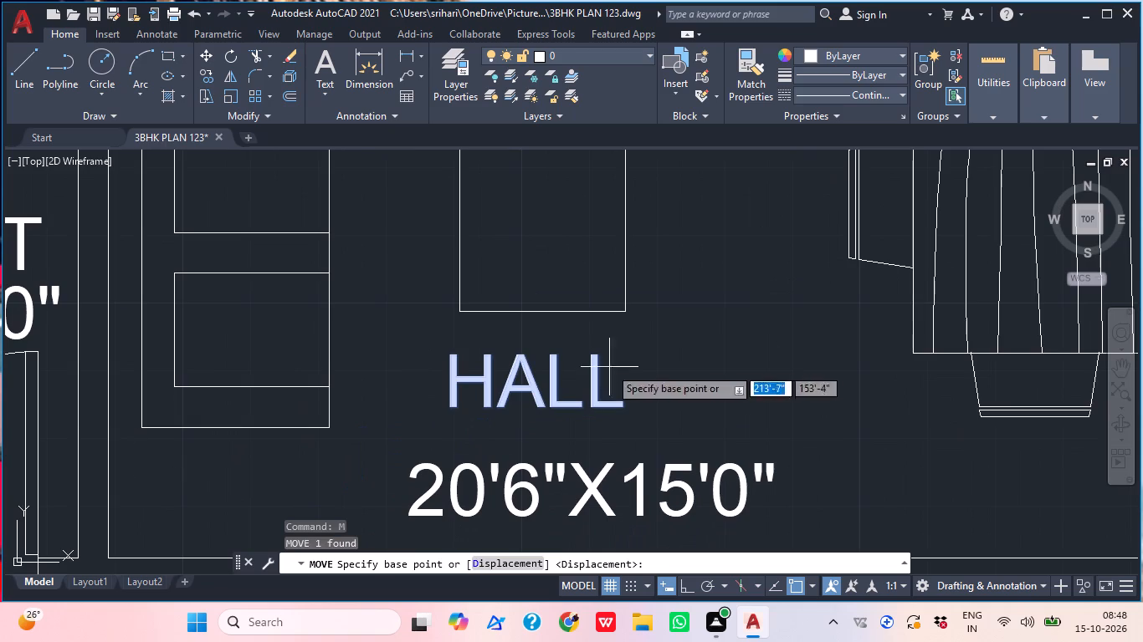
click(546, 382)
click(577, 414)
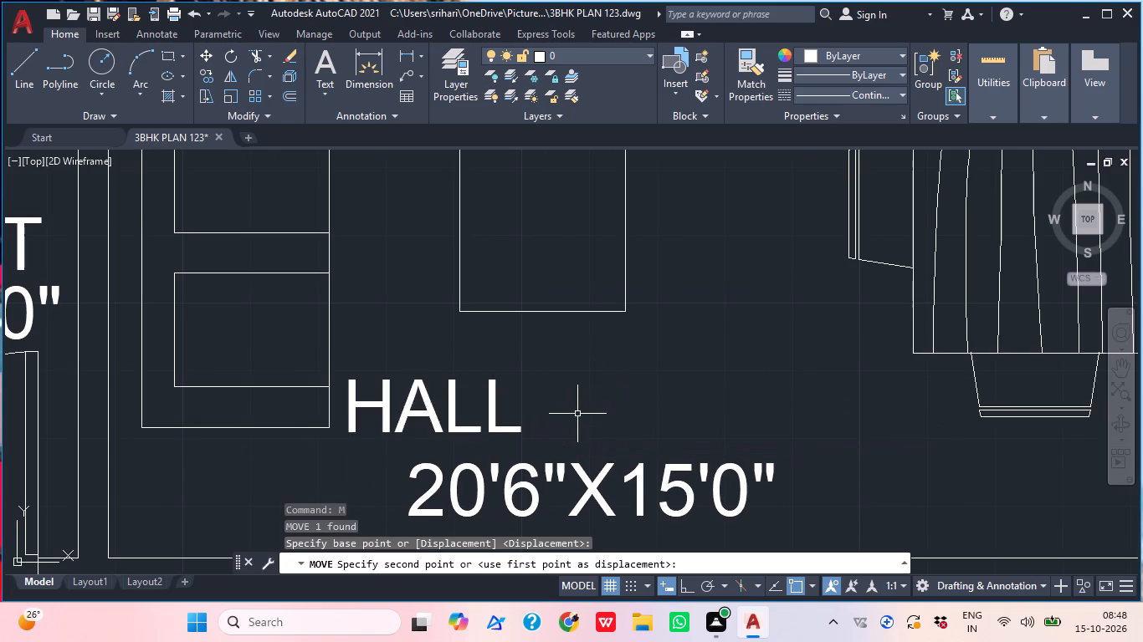
Move the HALL name so it is centred above the 20'6"X15'0" size text.
click(518, 426)
text(M)
key(space)
click(483, 425)
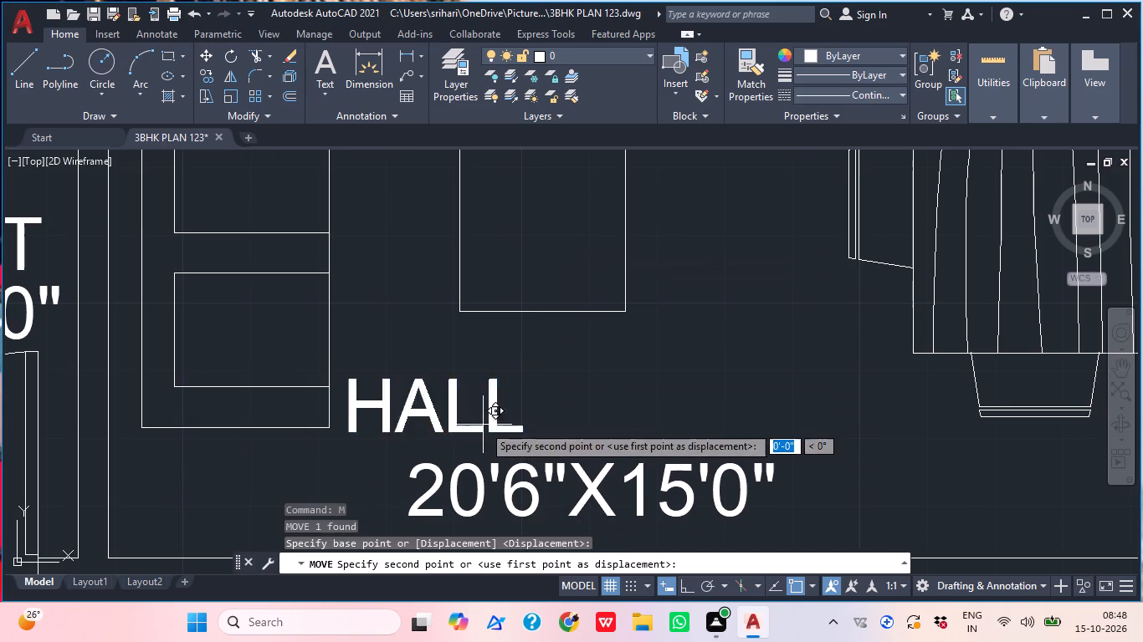
click(623, 426)
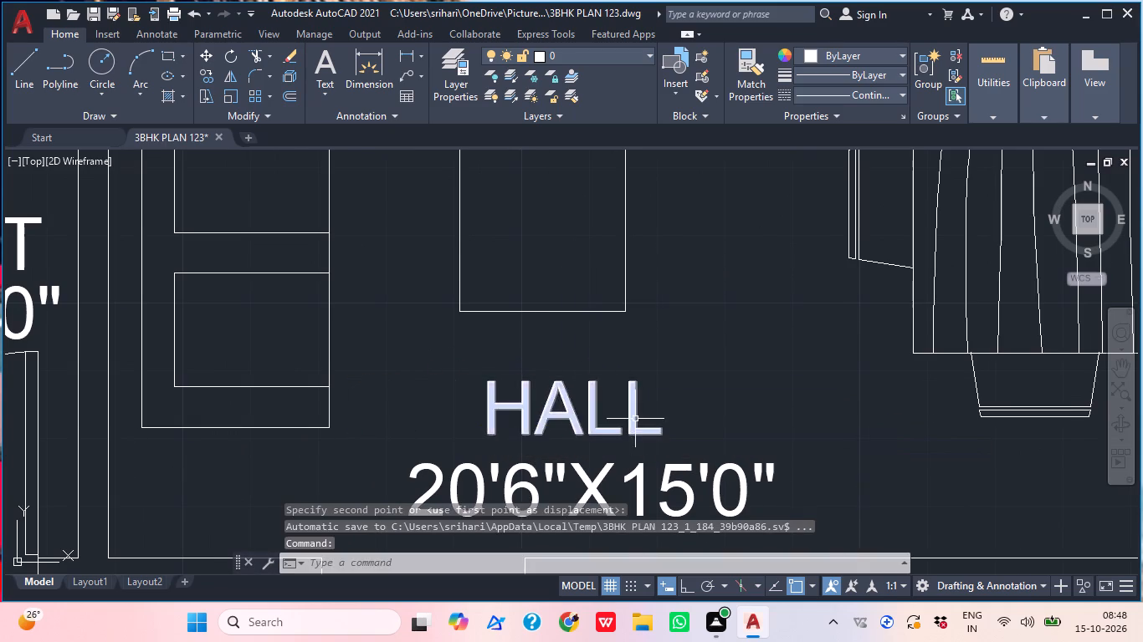
Change the OPEN WASH name in the room with the stove and sink to read KITCHEN.
scroll(638, 418, down, 2)
middle_drag(688, 415, 518, 448)
middle_drag(744, 370, 643, 415)
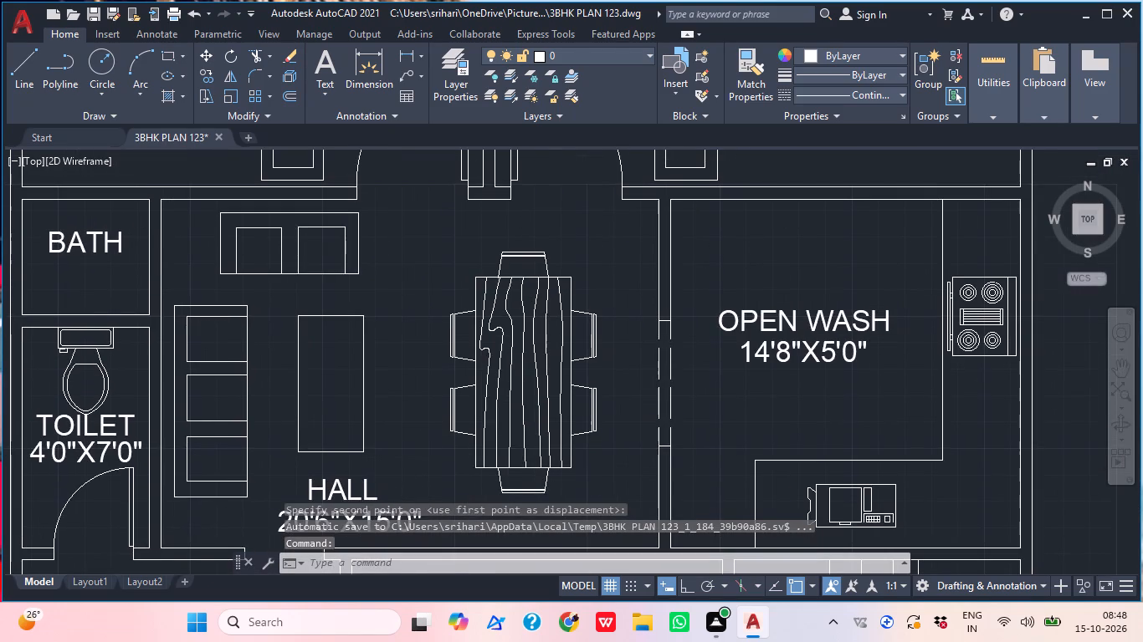
scroll(701, 334, up, 1)
double_click(746, 329)
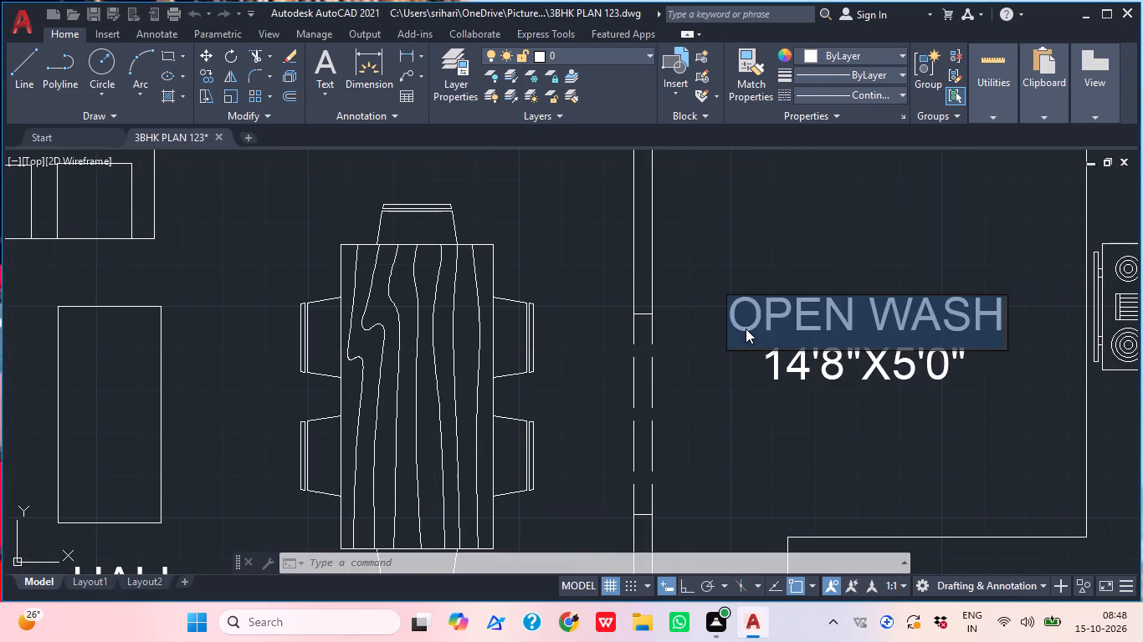
text(KITCHEN)
click(737, 443)
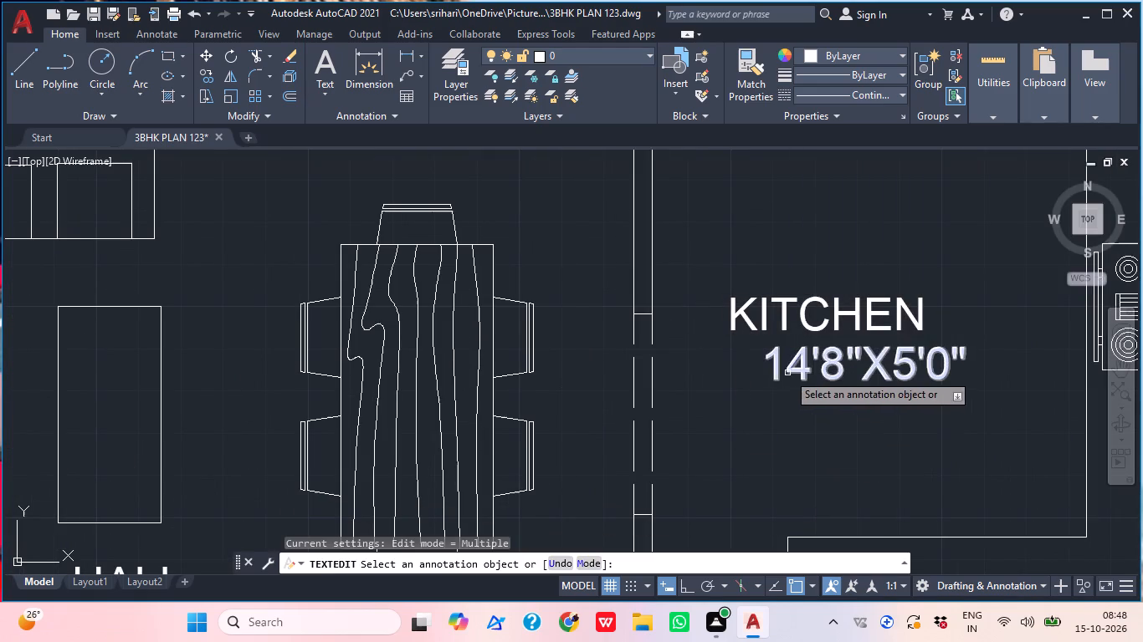
key(Escape)
Move the 14'8"X5'0" size text so it is aligned under the KITCHEN name.
click(788, 371)
key(m)
key(space)
click(792, 377)
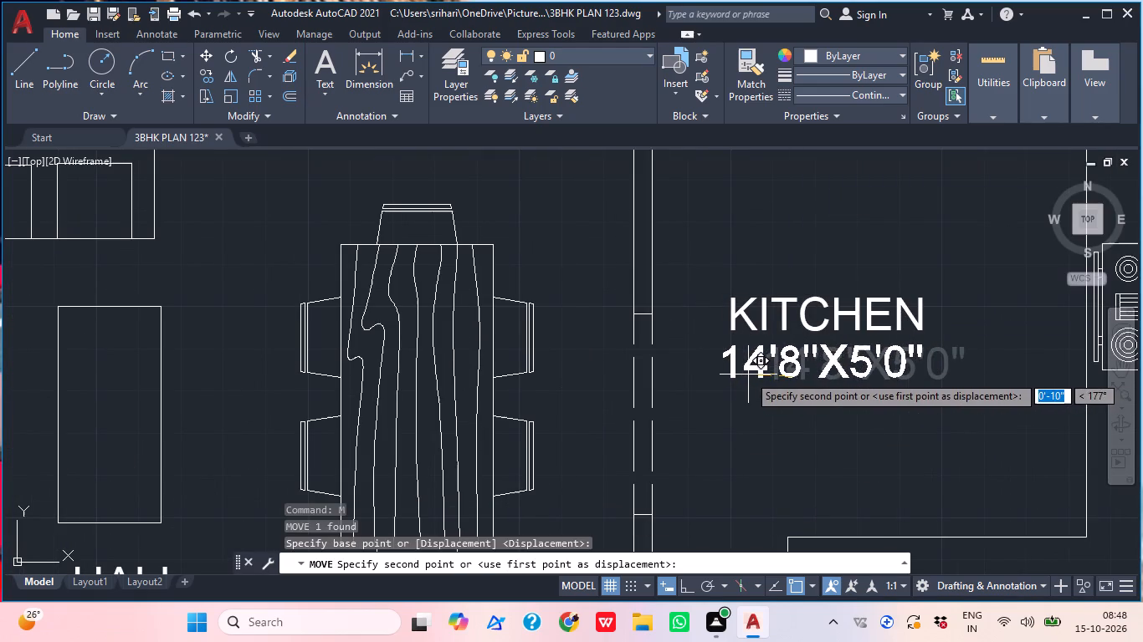
click(748, 374)
Change the size text under the KITCHEN name to 11'0"X11'0".
middle_drag(762, 406, 663, 416)
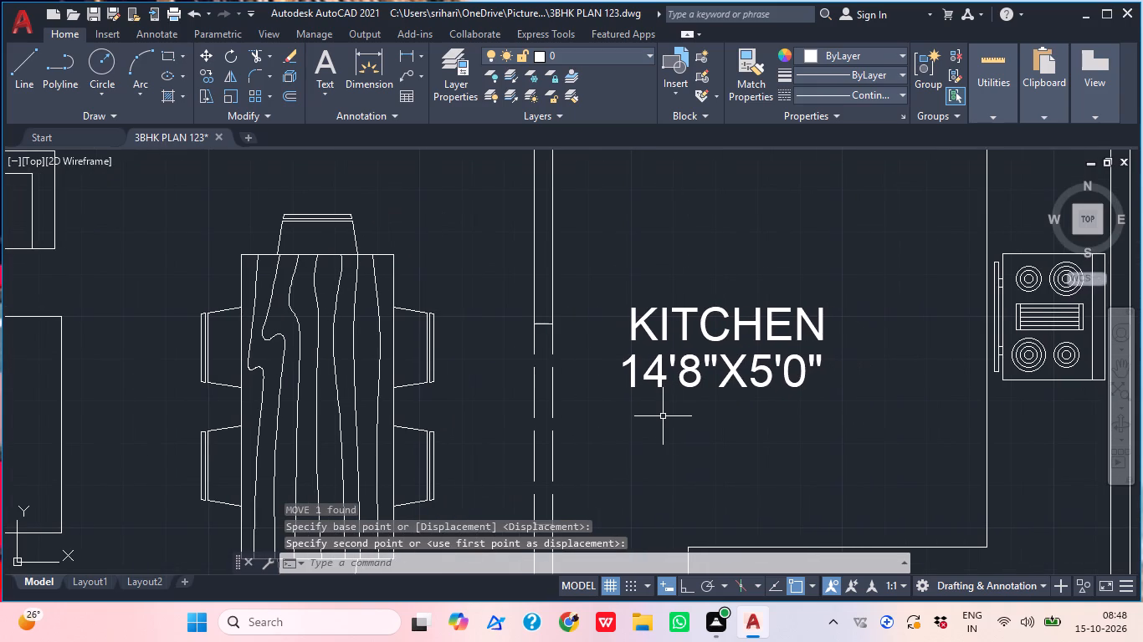
scroll(710, 406, up, 1)
double_click(674, 352)
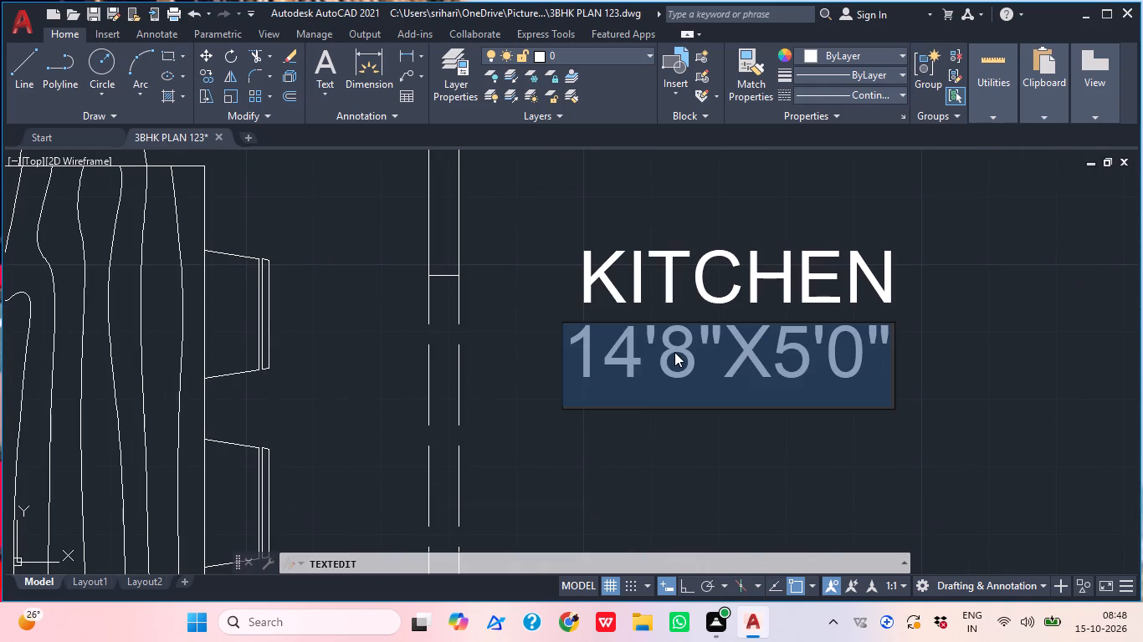
text(11')
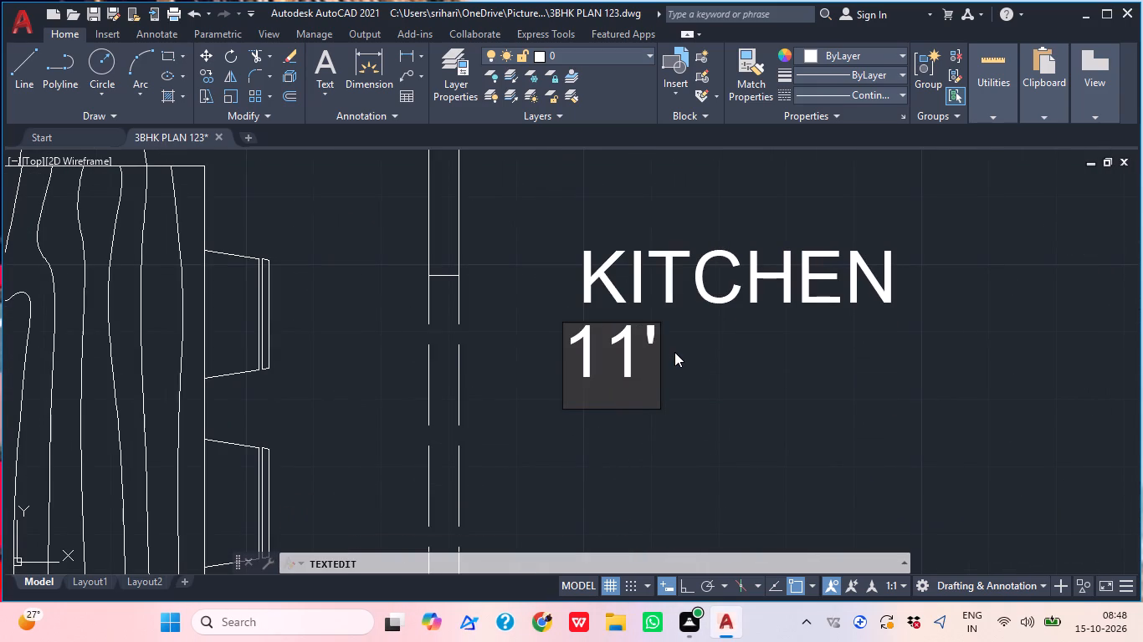
key(0)
key(shift+quotedbl)
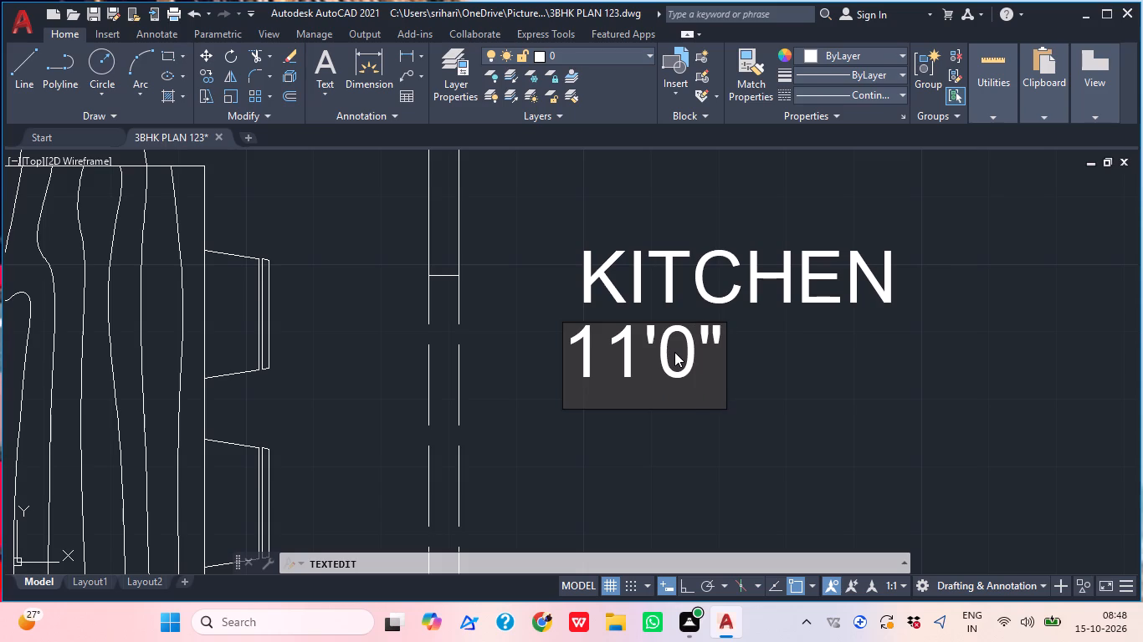
key(x)
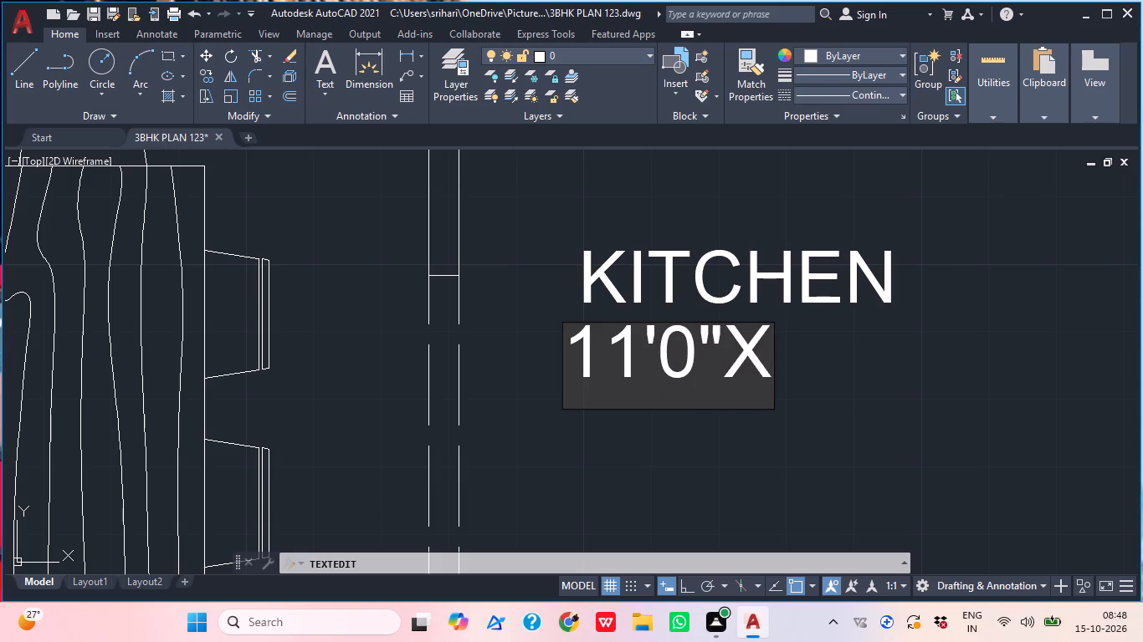
text(11')
text(0")
click(780, 461)
Change the OPEN WASH name in the right-hand bedroom, above the kitchen, to read BEDROOM.
scroll(807, 412, down, 2)
middle_drag(827, 395, 766, 508)
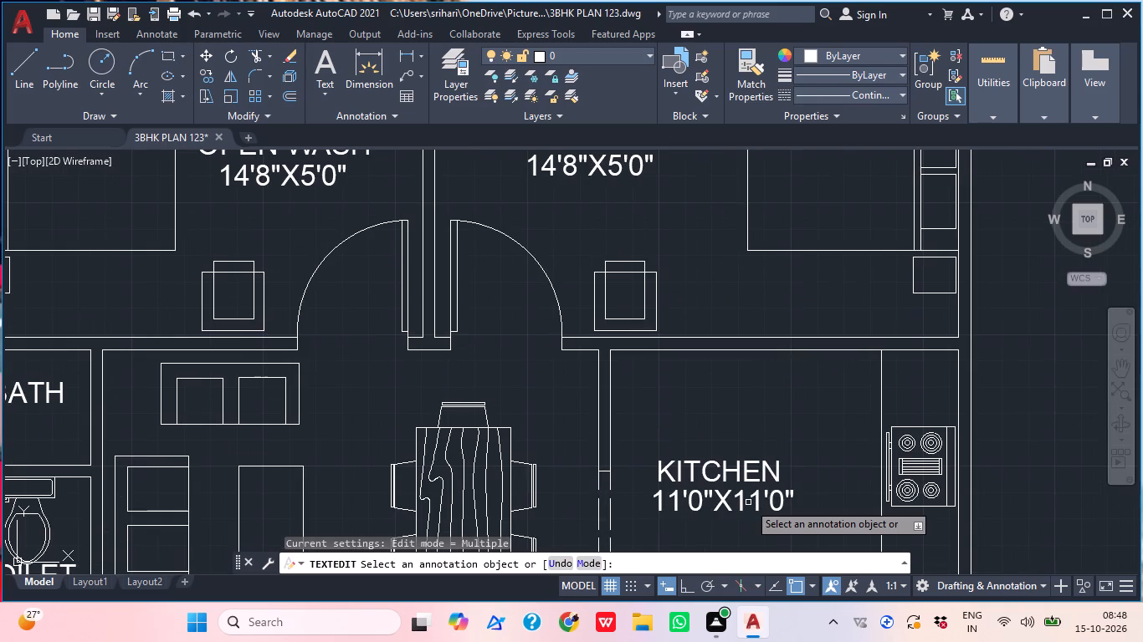
scroll(759, 465, down, 1)
middle_drag(759, 468, 759, 500)
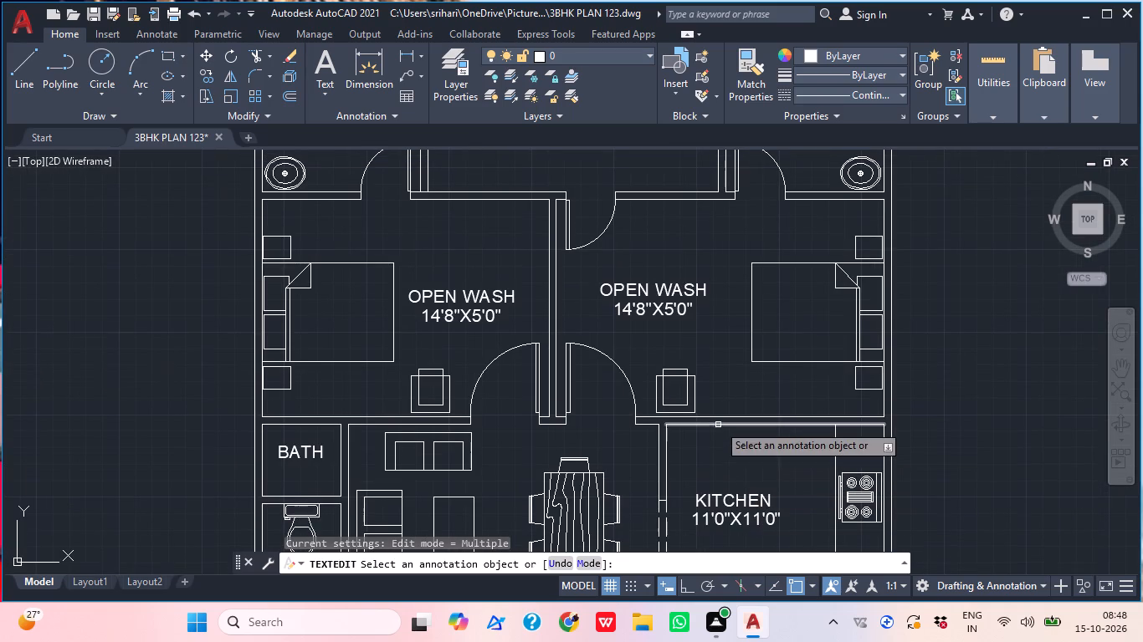
click(610, 290)
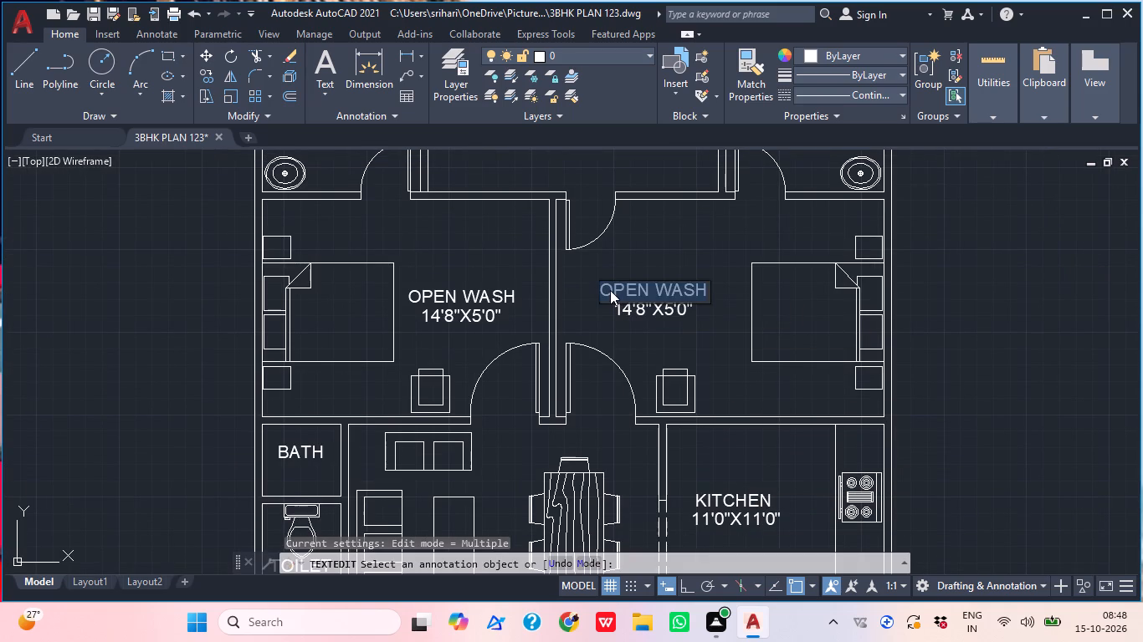
text(BED)
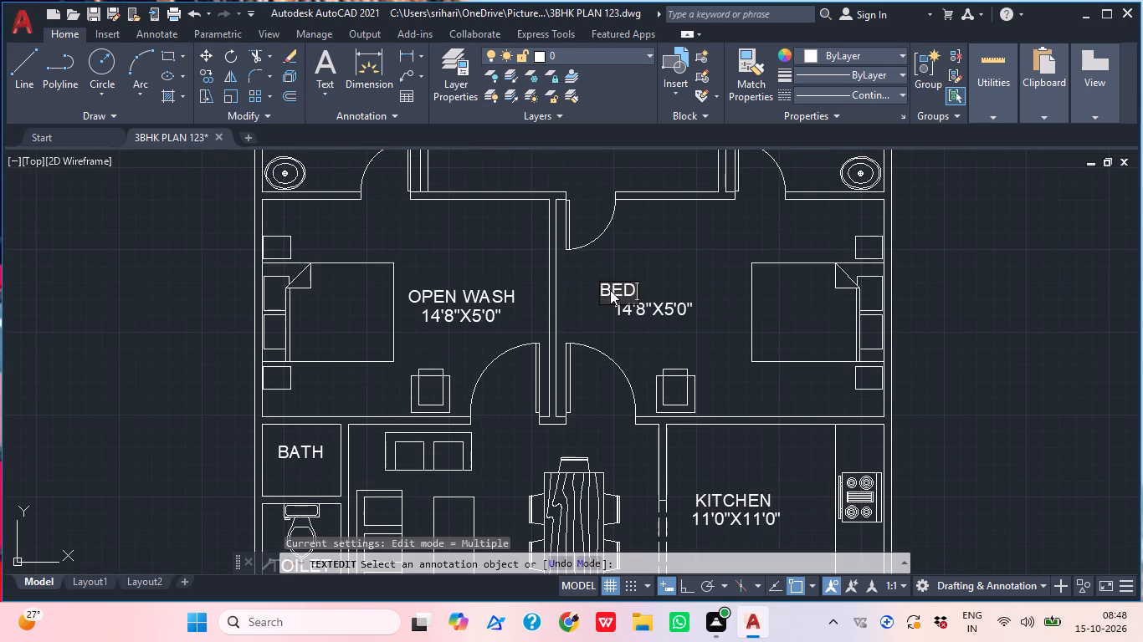
text(ROOM)
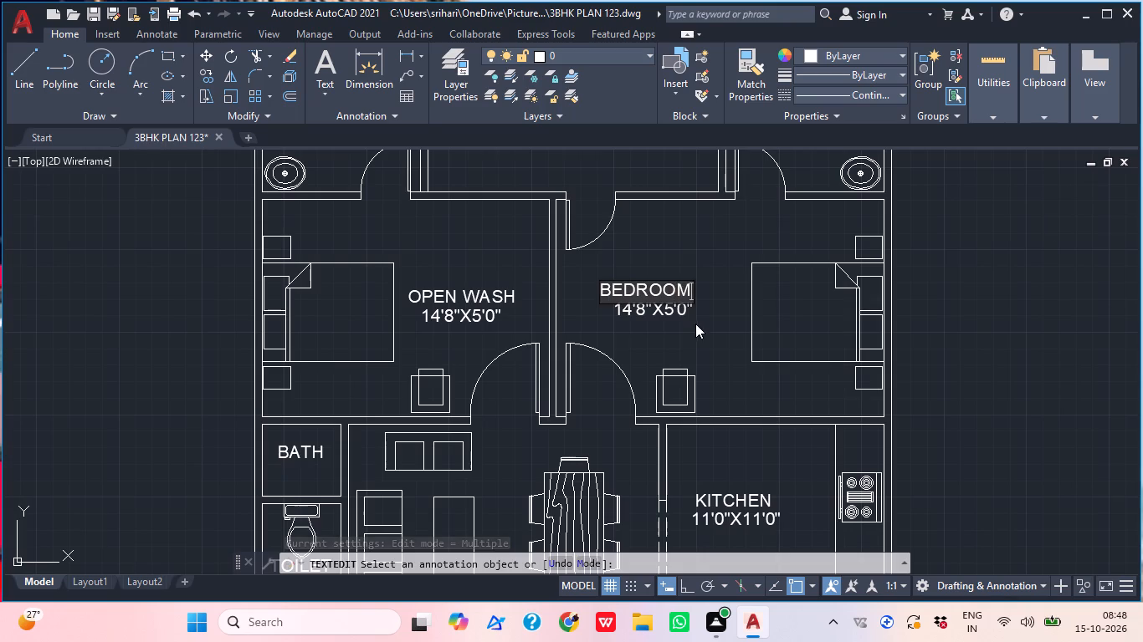
click(697, 324)
Change the size text under the BEDROOM name to 14'6"X11'0" and finish text editing.
click(674, 312)
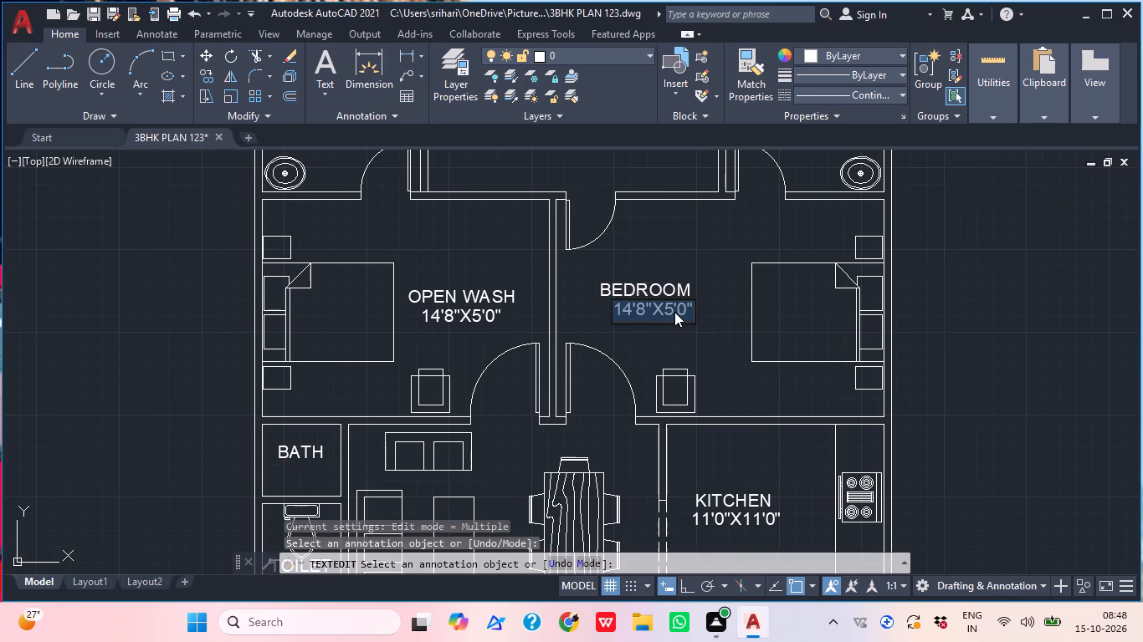
key(1)
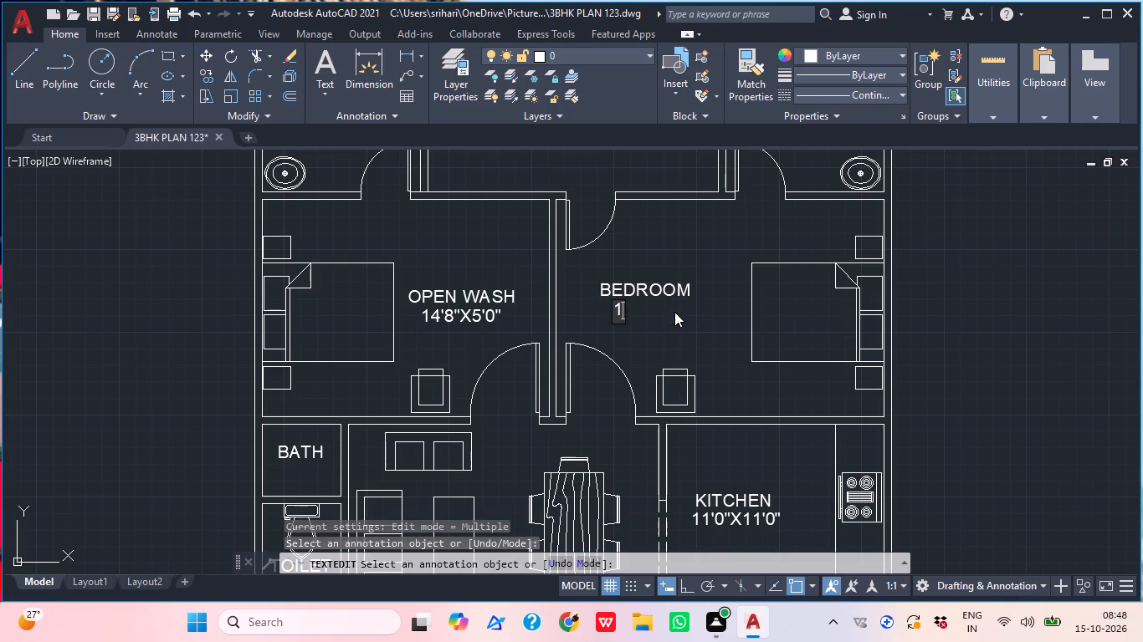
text(4')
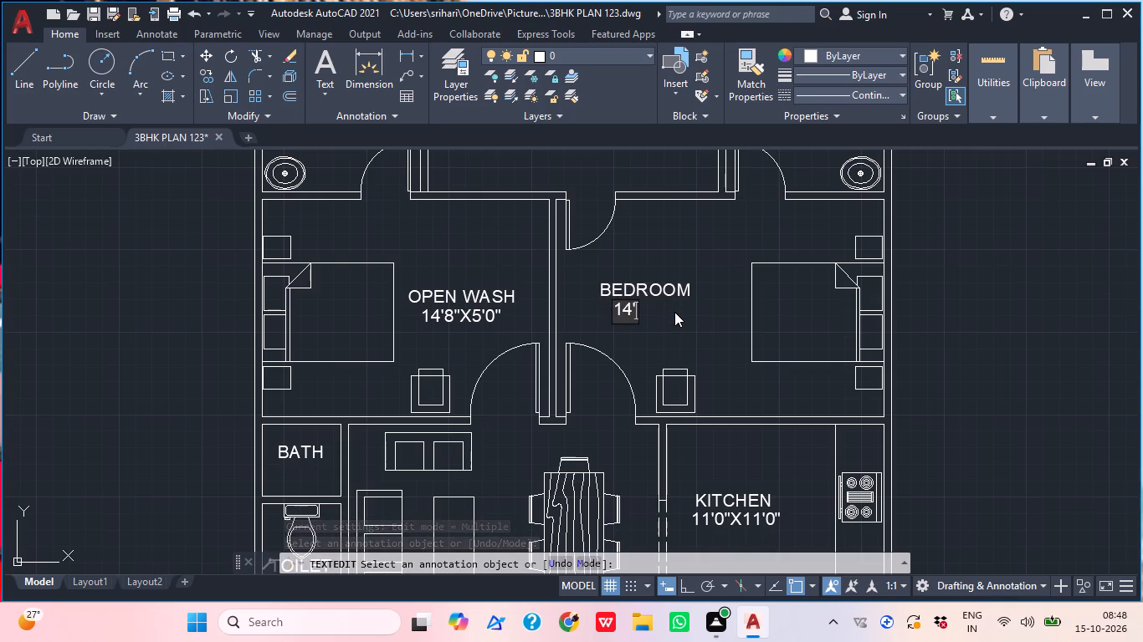
text(6"X)
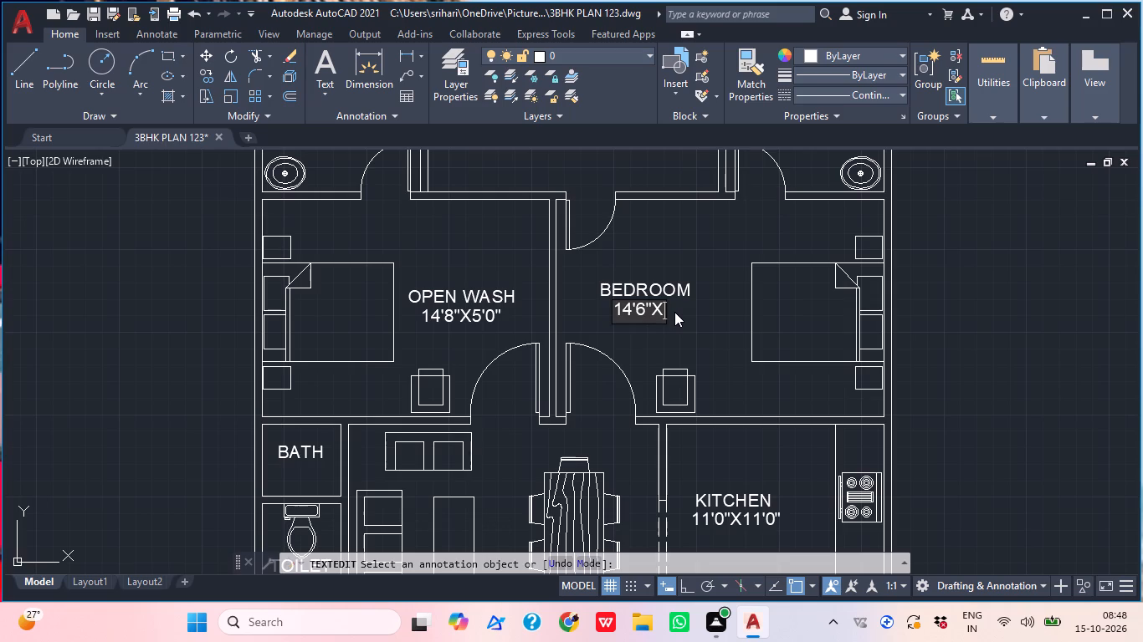
text(11'0")
click(654, 258)
middle_drag(509, 313, 541, 333)
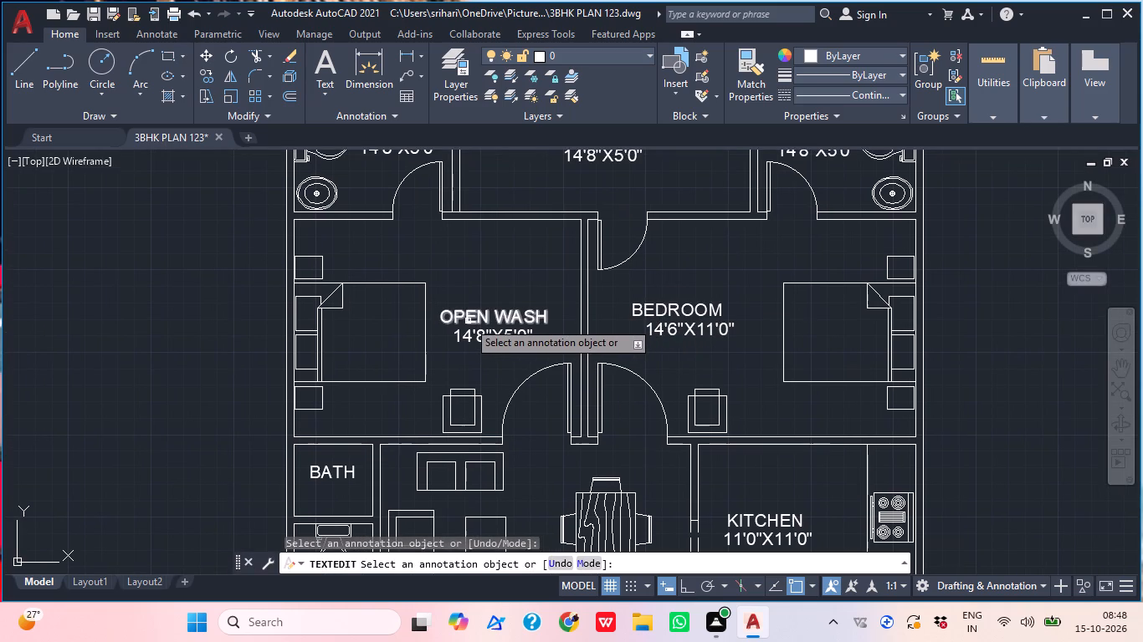
key(Escape)
Delete the OPEN WASH name and its 14'8"X5'0" size text from the left-hand bedroom.
click(499, 344)
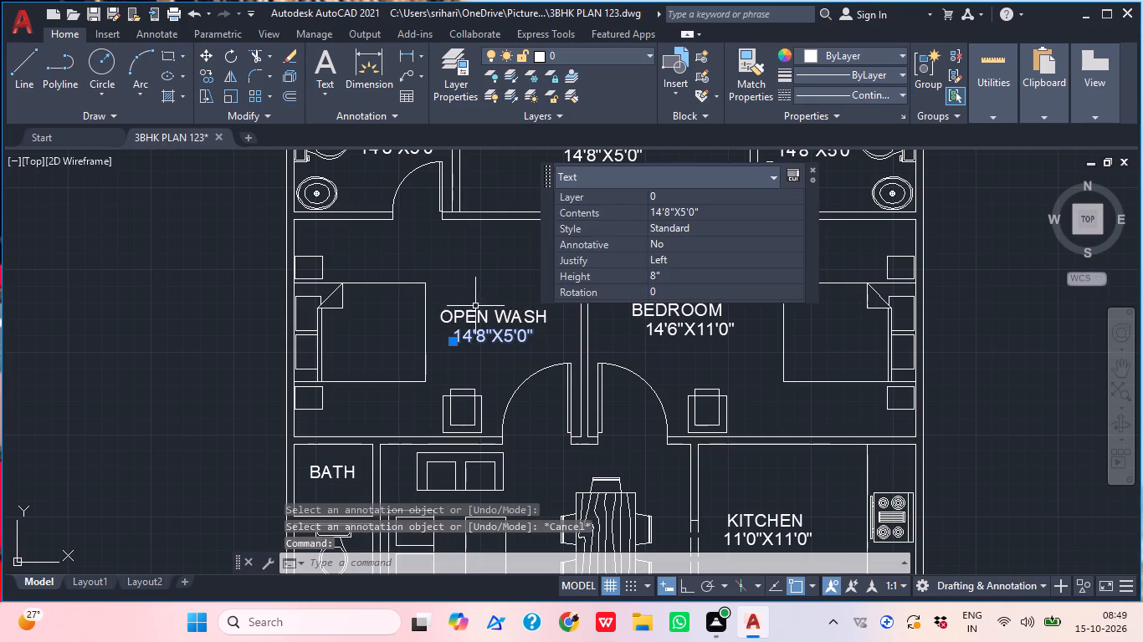
click(475, 313)
key(Delete)
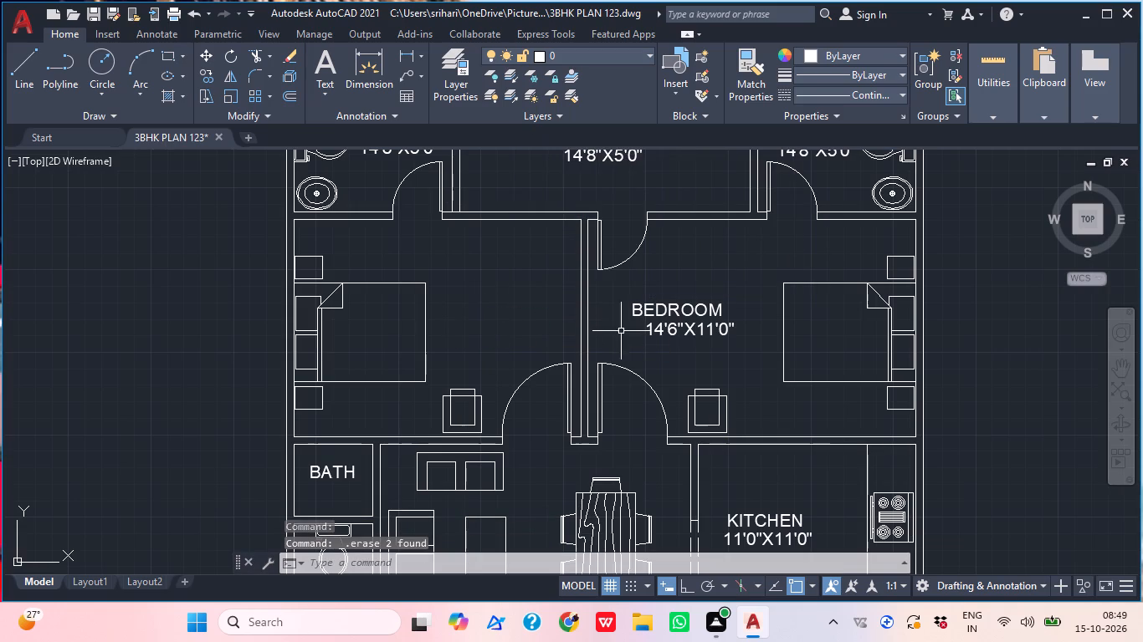
Copy the BEDROOM name and its 14'6"X11'0" size text horizontally, with Ortho on, about 8'-5" into the left-hand bedroom.
click(668, 337)
click(651, 304)
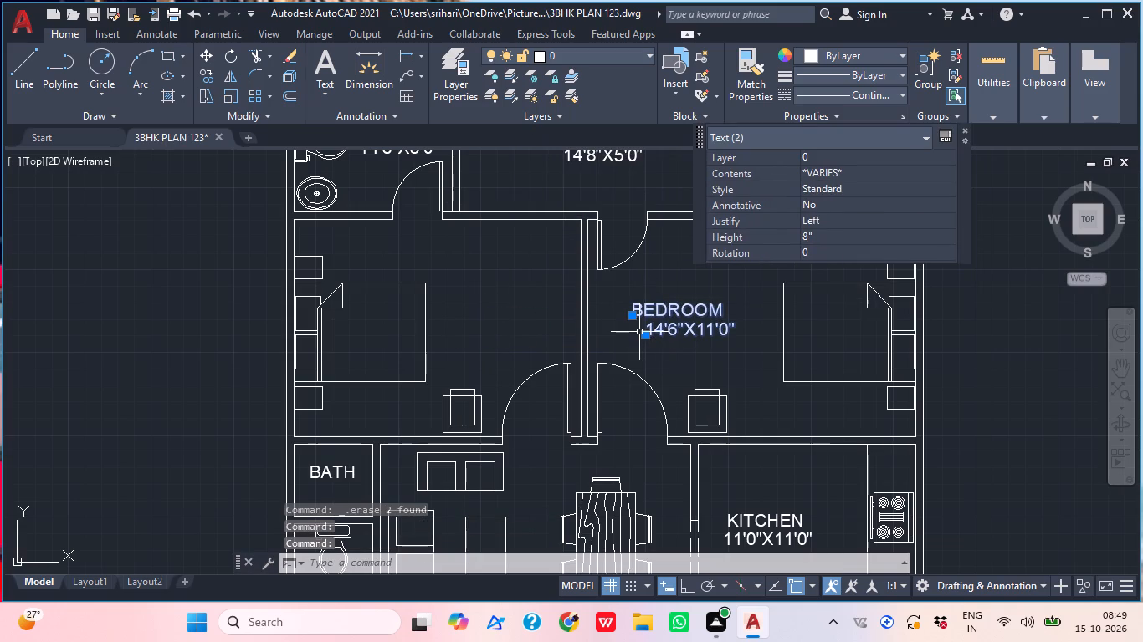
text(COP)
key(space)
click(653, 323)
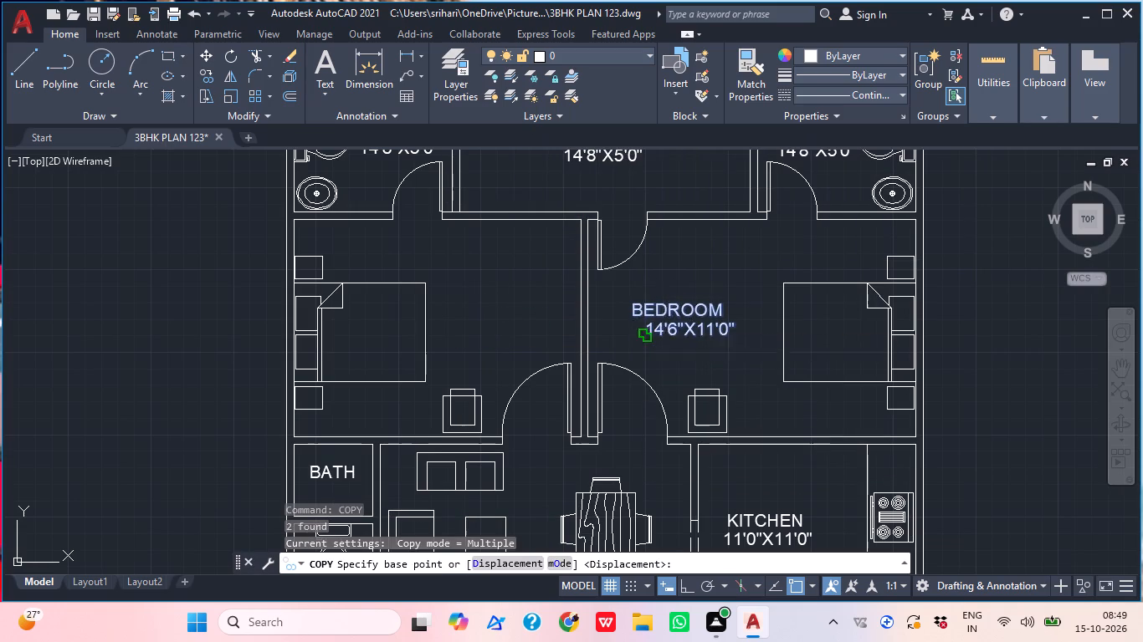
click(686, 582)
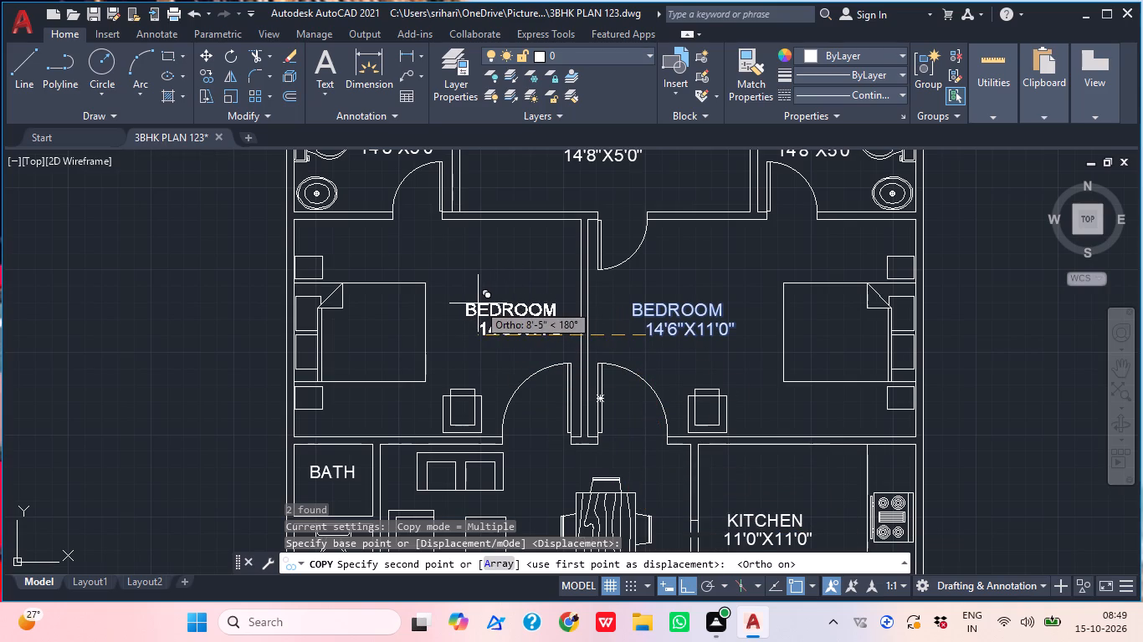
click(478, 303)
key(Escape)
Change the OPEN WASH name in the plan's upper-left room with the toilet fixture to read TOILET.
middle_drag(618, 311, 585, 424)
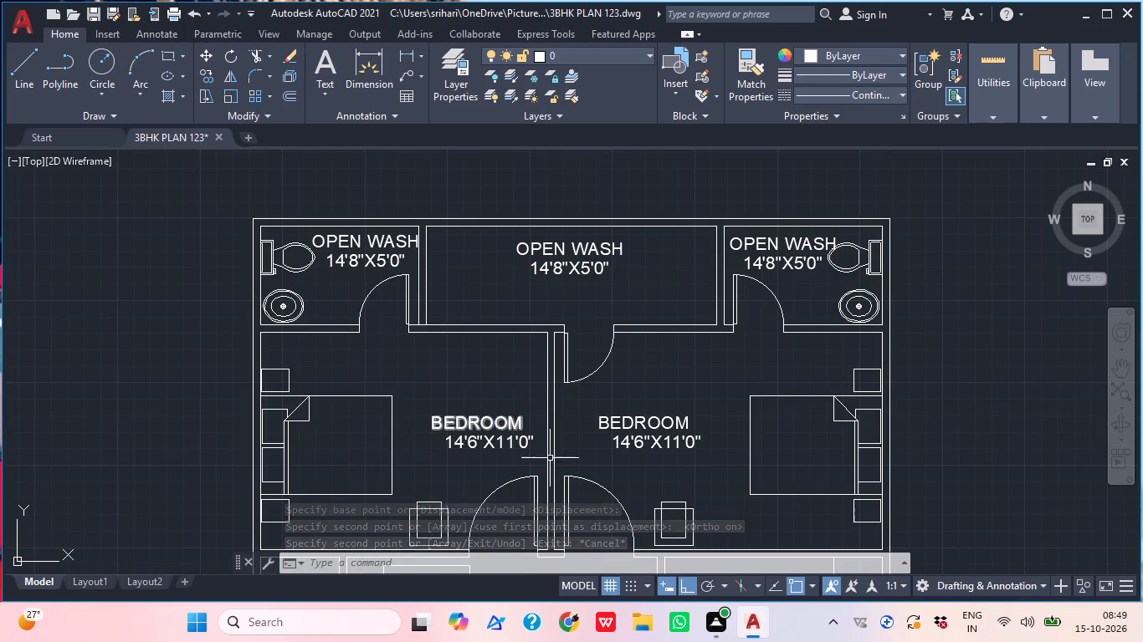
scroll(444, 391, up, 1)
middle_drag(449, 396, 533, 471)
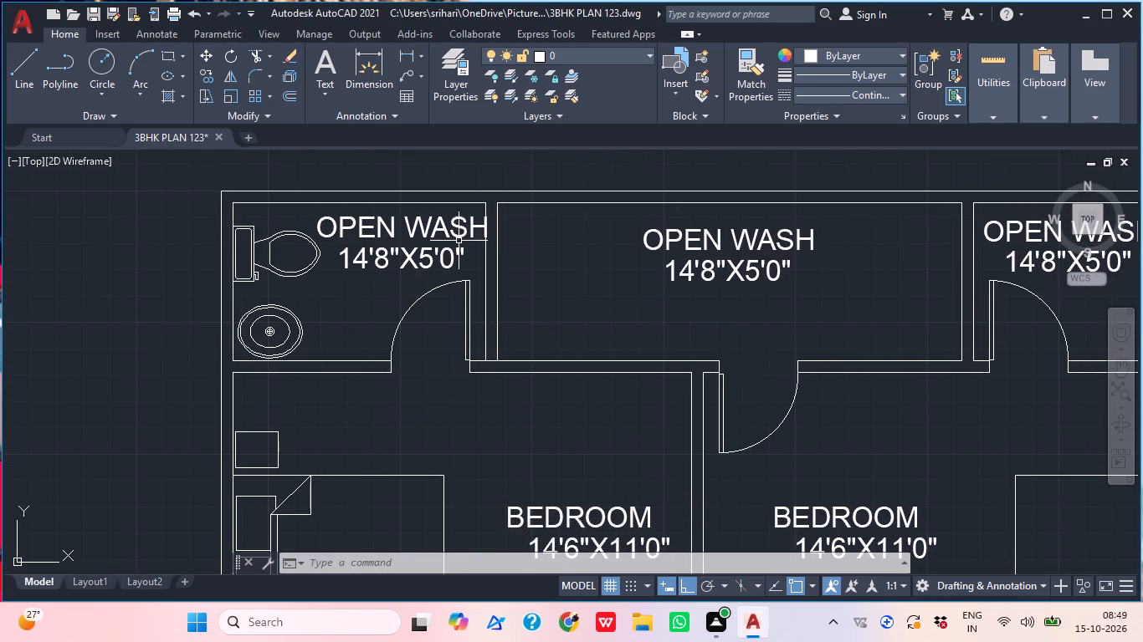
middle_drag(499, 305, 493, 327)
double_click(382, 251)
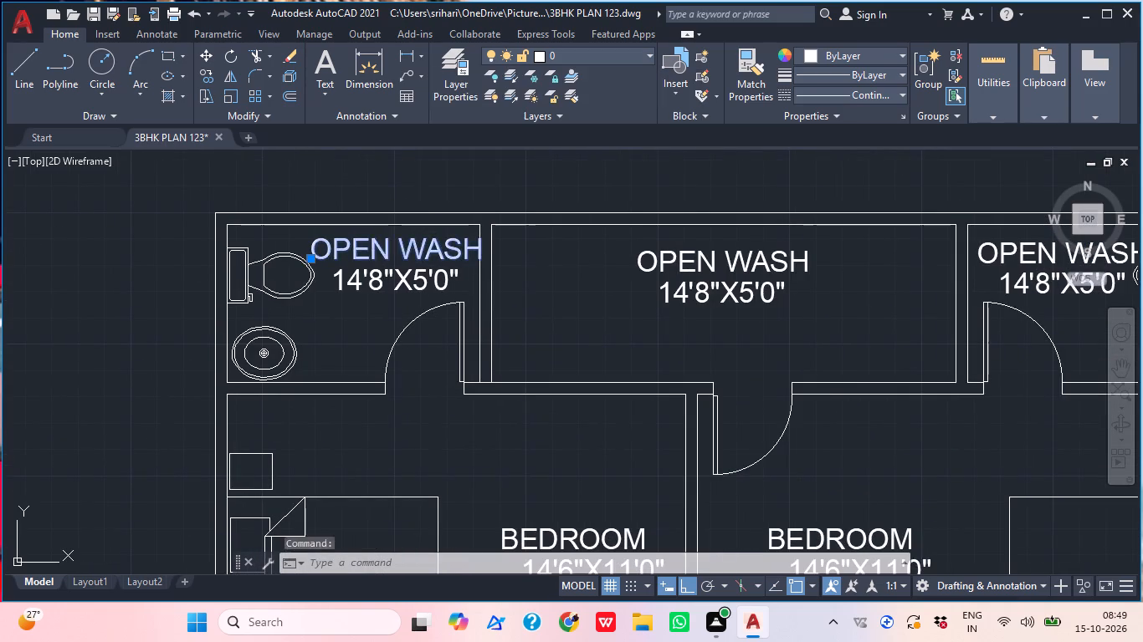
text(TOILET)
click(355, 325)
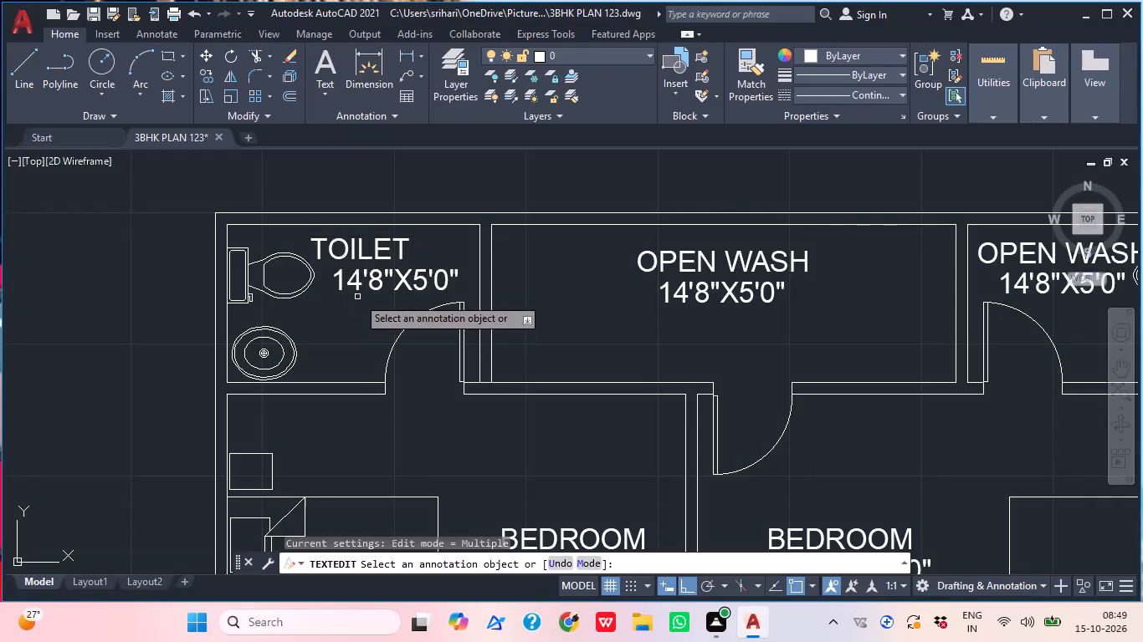
Change the size text under the upper-left TOILET name to 8'0"X5'0".
click(357, 285)
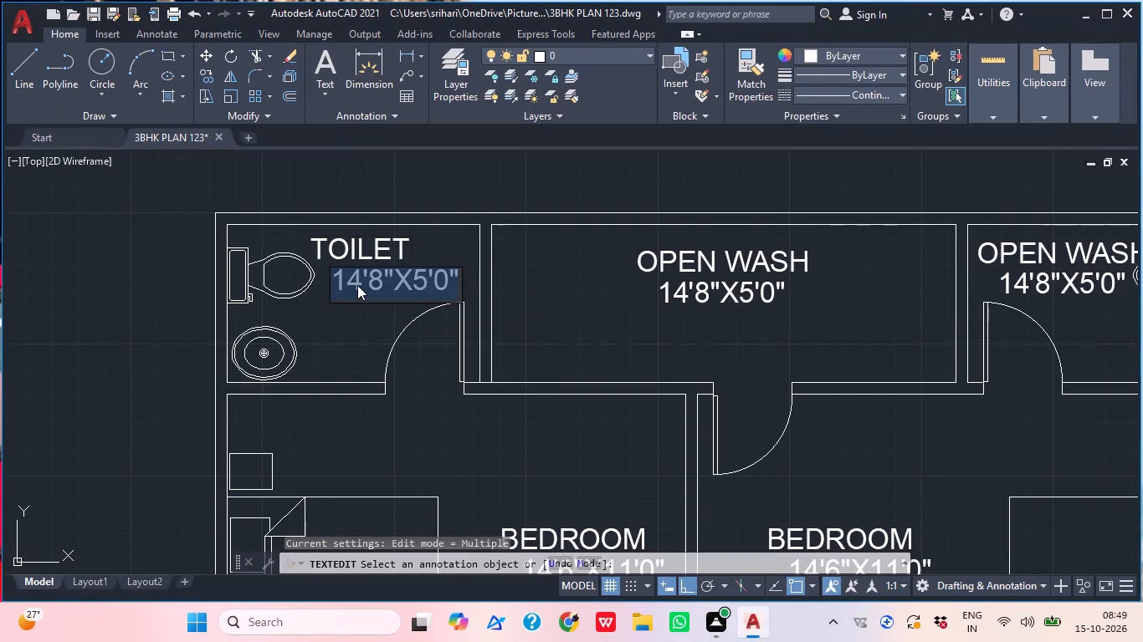
key(8)
key(apostrophe)
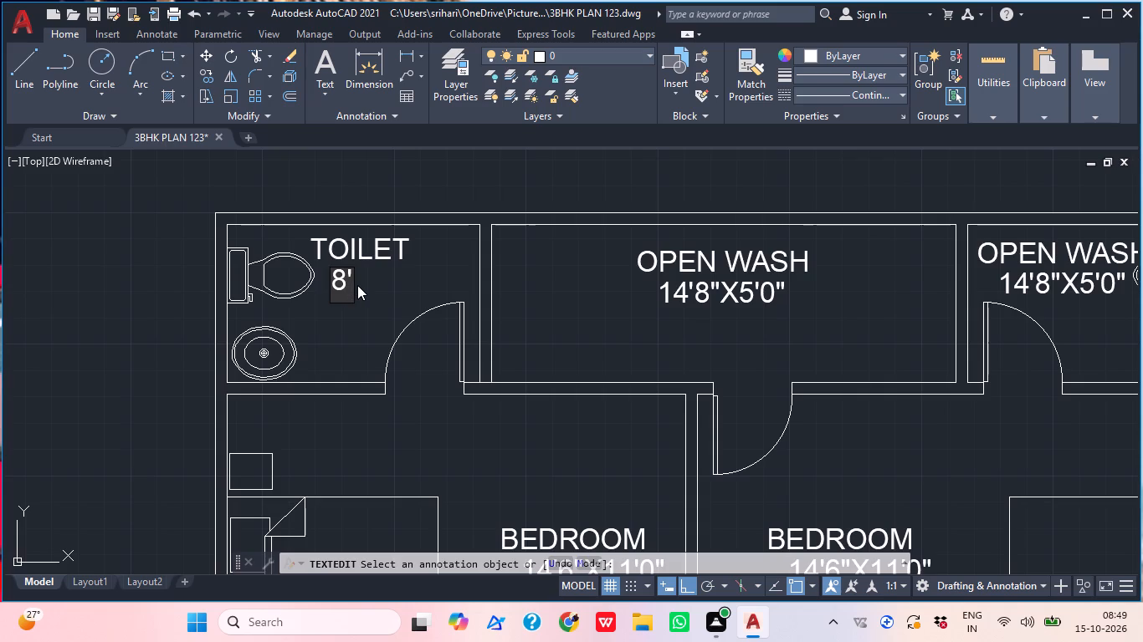
text(0"X)
text(5'0")
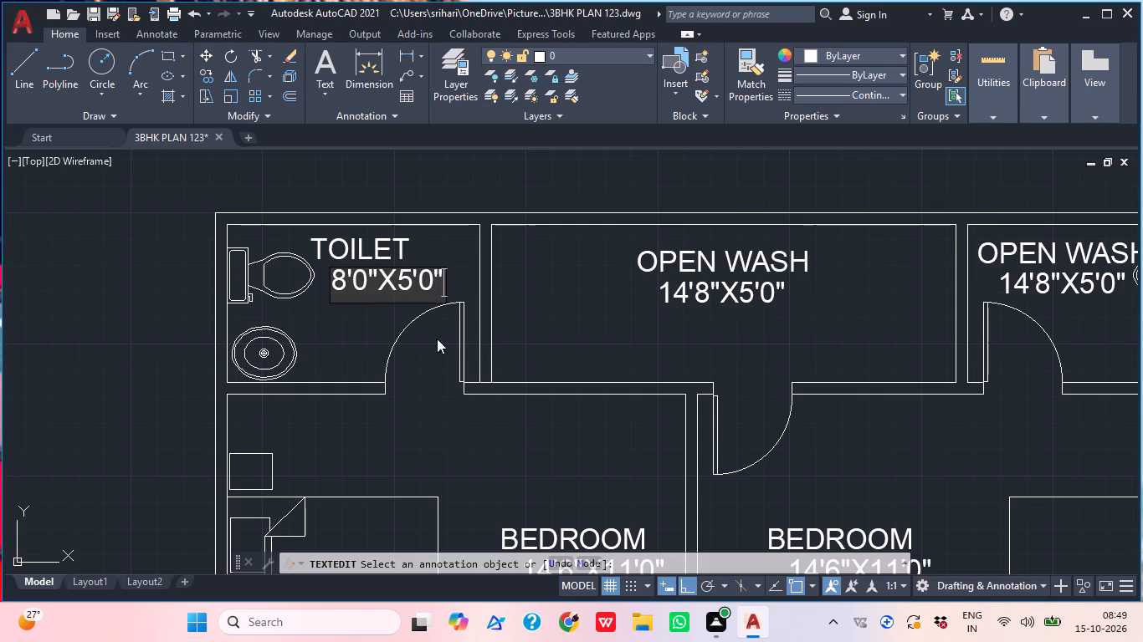
click(571, 288)
Change the OPEN WASH name in the plan's upper-right room with the toilet fixture to read TOILET.
middle_drag(654, 339, 441, 397)
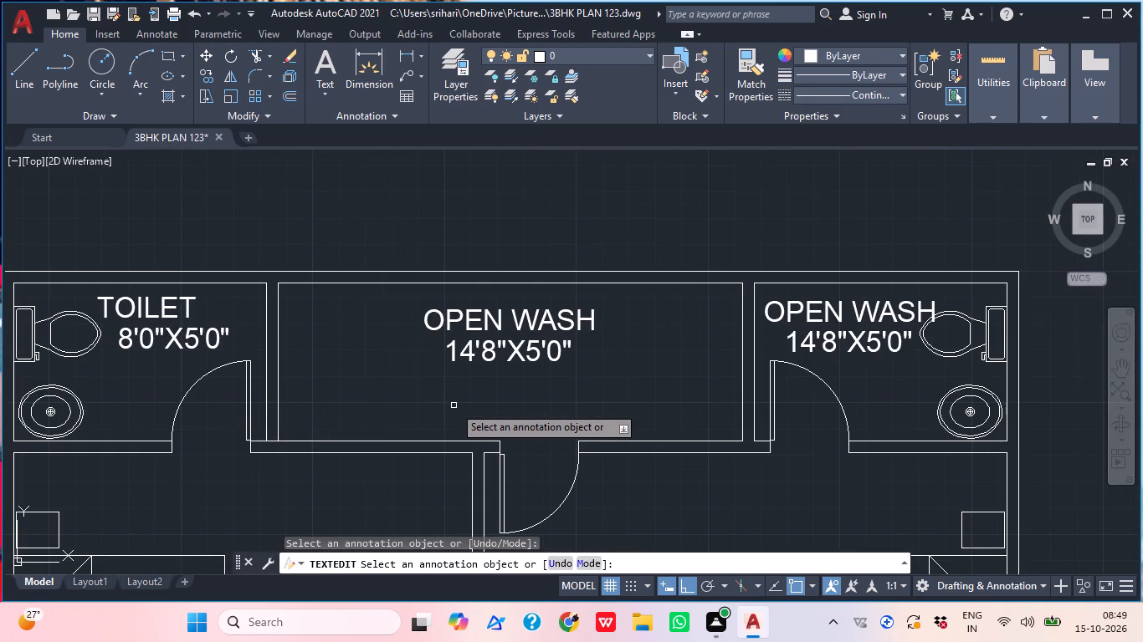
middle_drag(560, 399, 423, 384)
scroll(680, 298, up, 1)
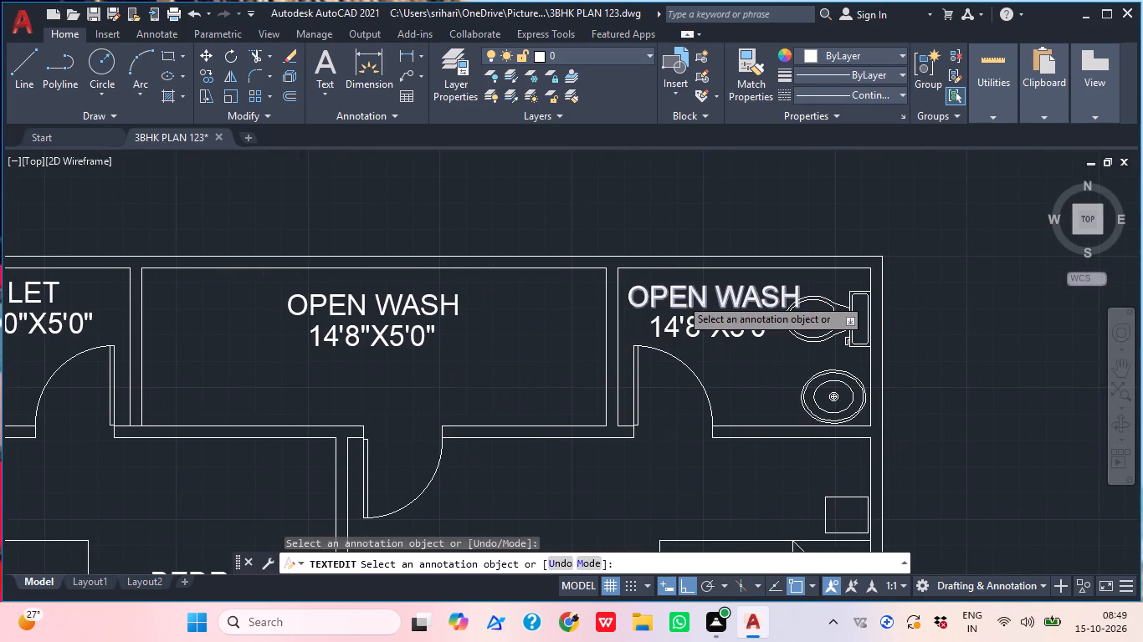
click(673, 297)
text(TPO)
text(\\)
key(BackSpace)
key(BackSpace)
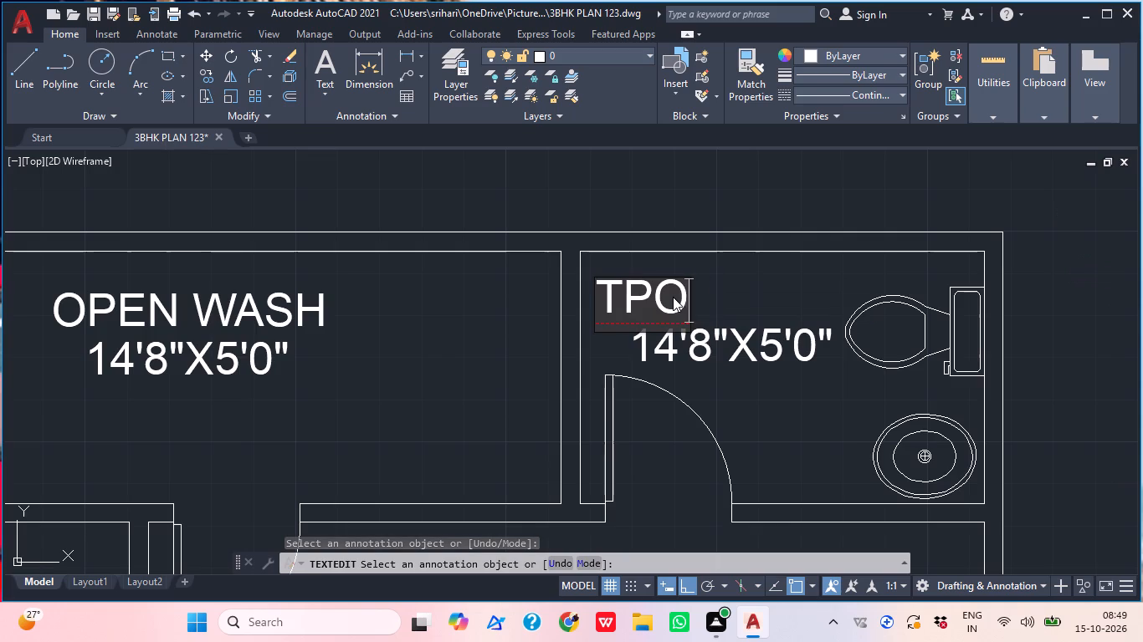
key(BackSpace)
key(BackSpace)
text(OILET)
click(775, 370)
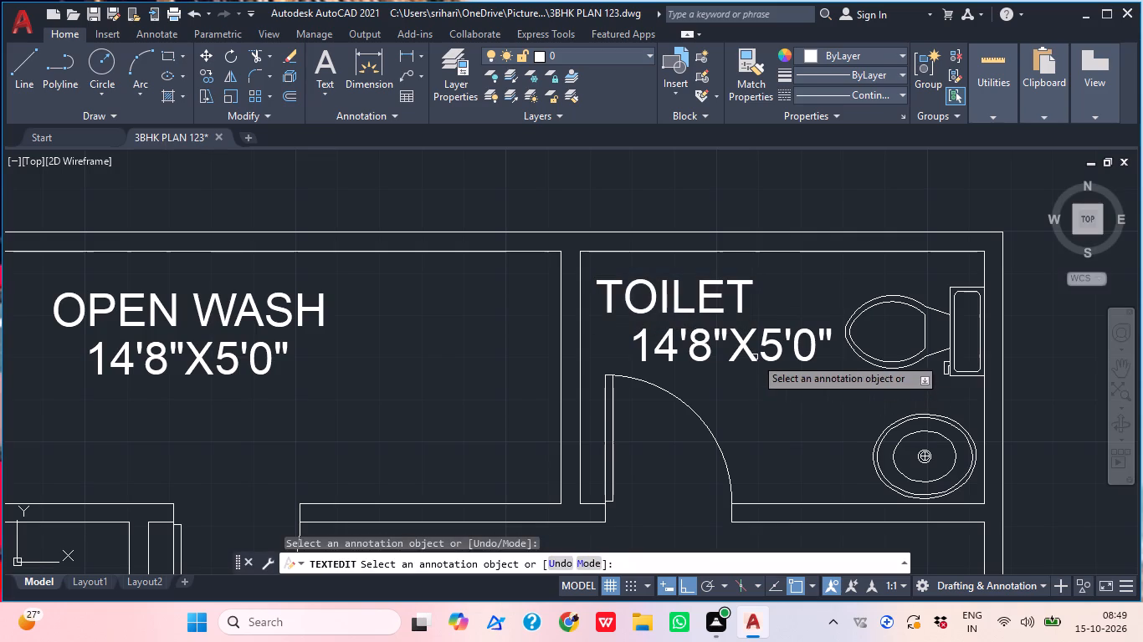
Change the size text under the TOILET name in the plan's upper-right room to 8'0"X5'0".
click(746, 349)
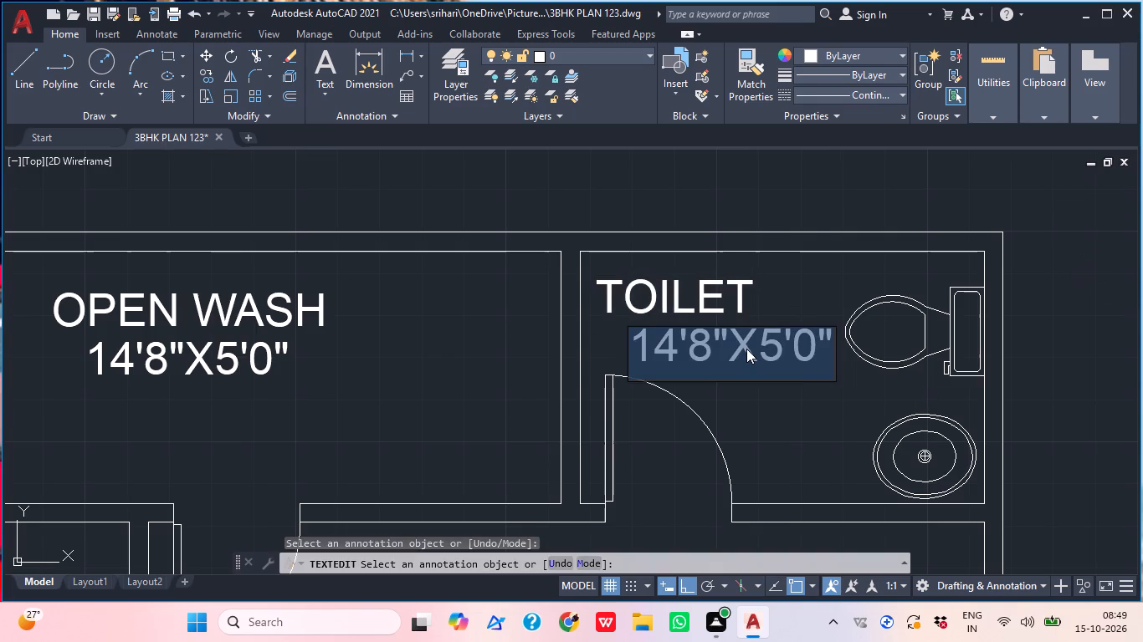
text(8')
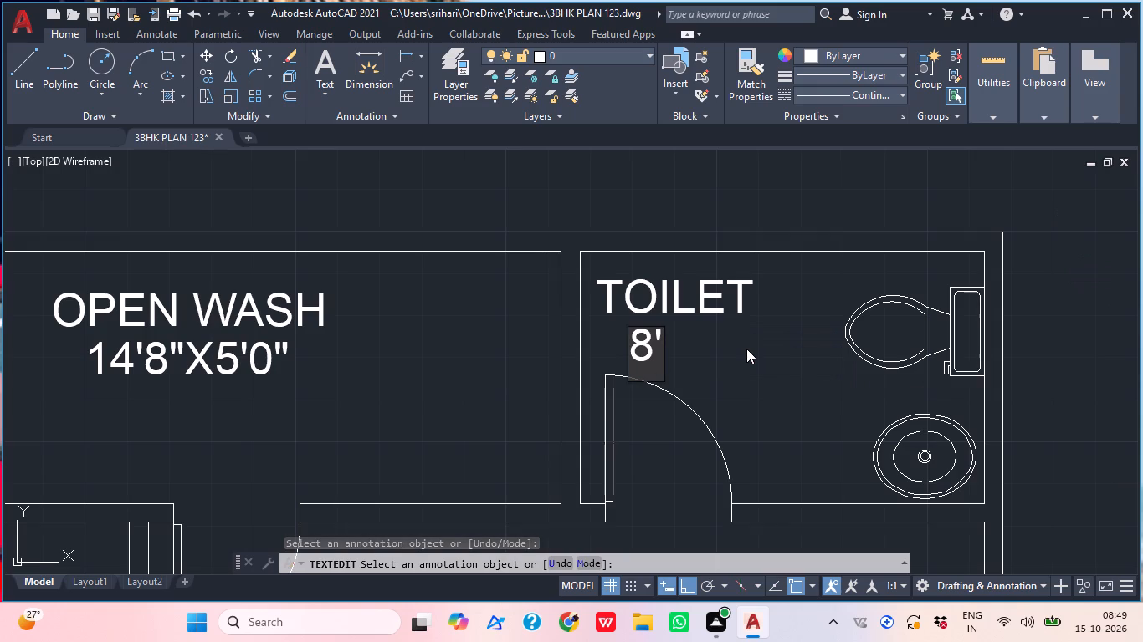
key(0)
key(Return)
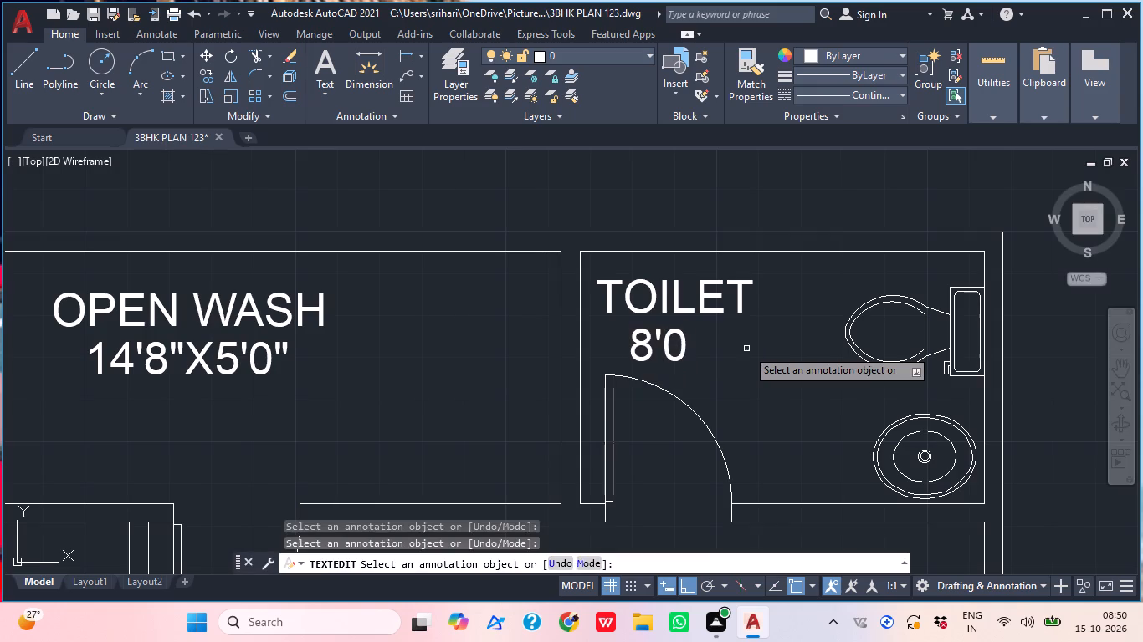
click(667, 339)
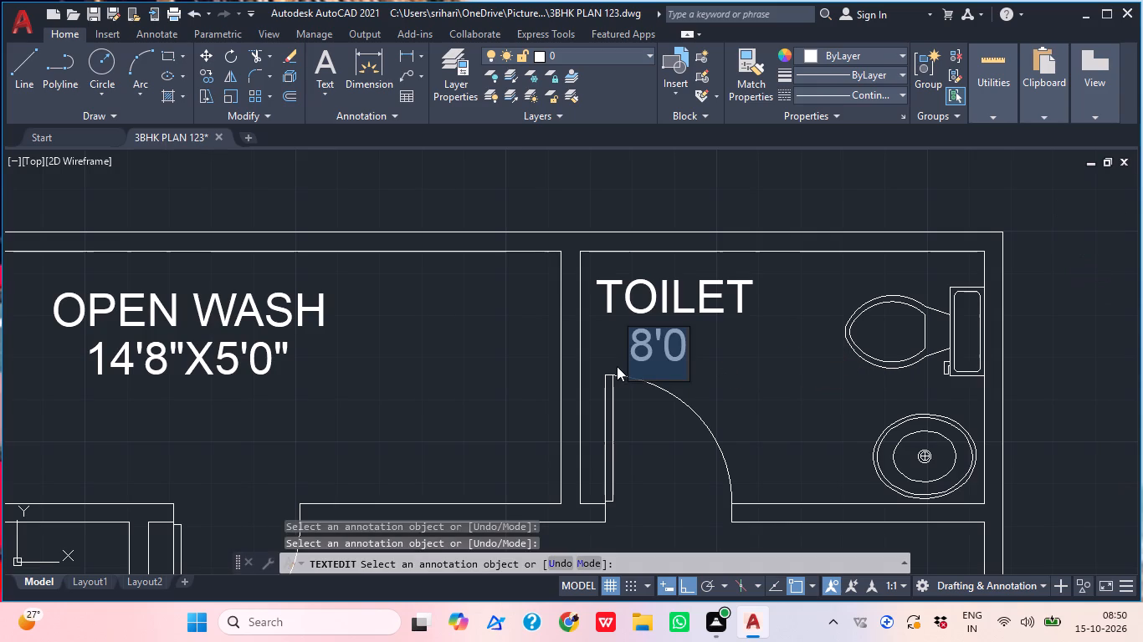
click(684, 349)
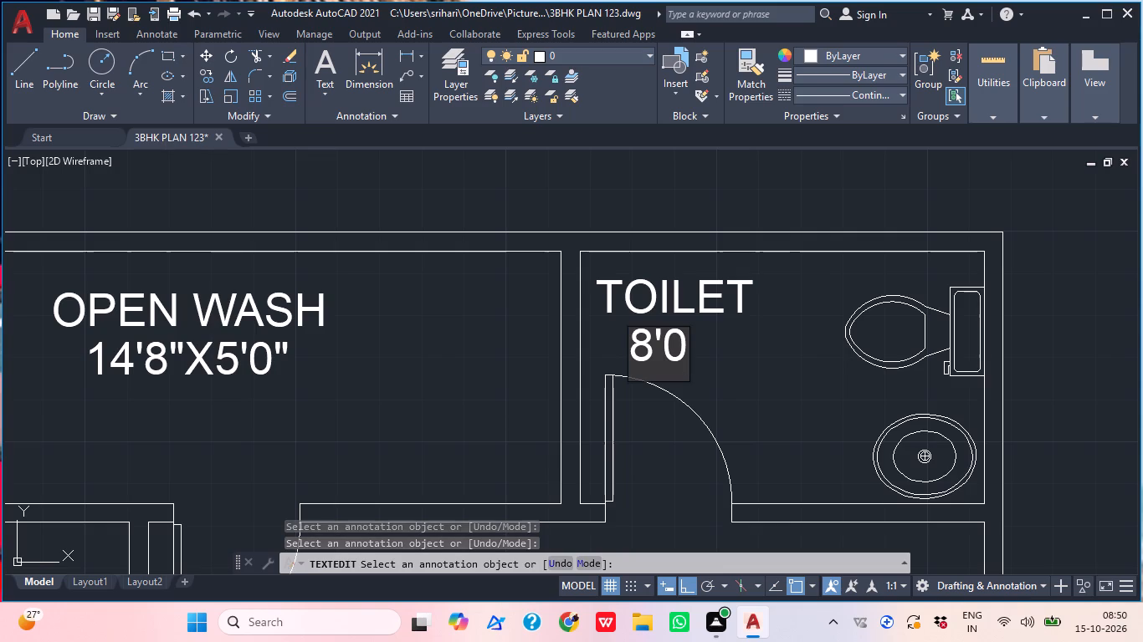
key(shift+quotedbl)
key(x)
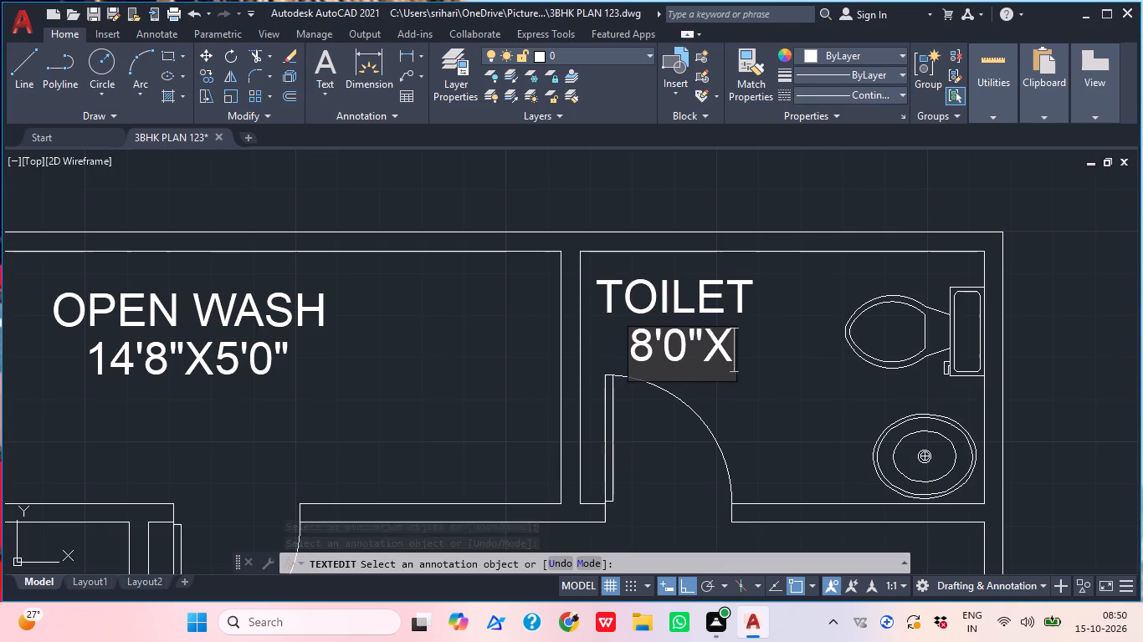
text(5')
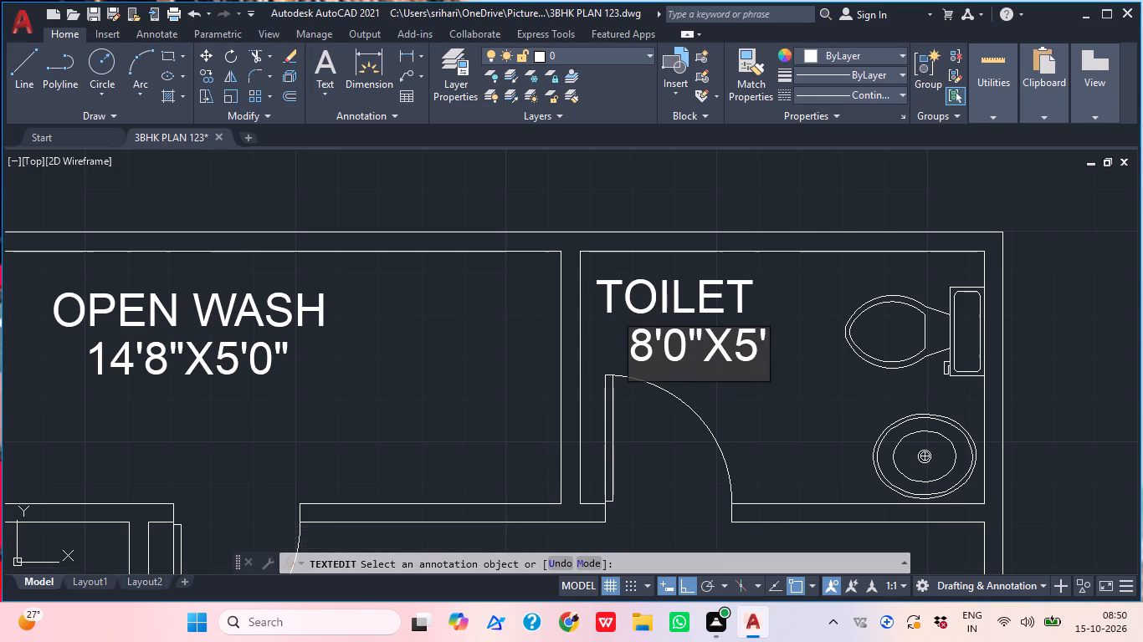
text(0")
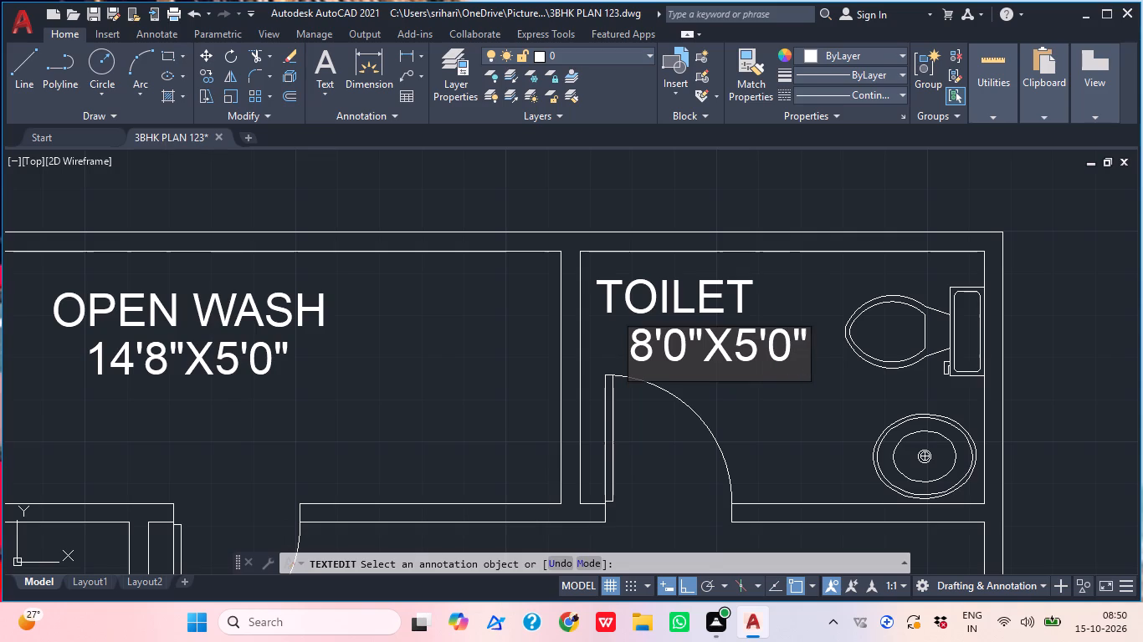
click(777, 425)
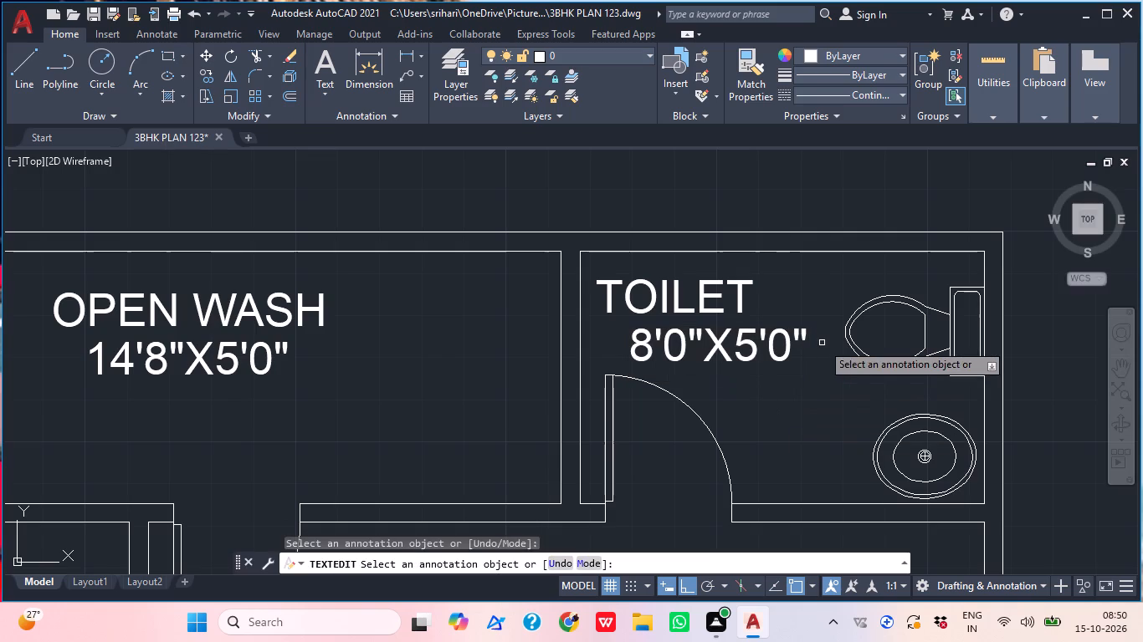
key(Escape)
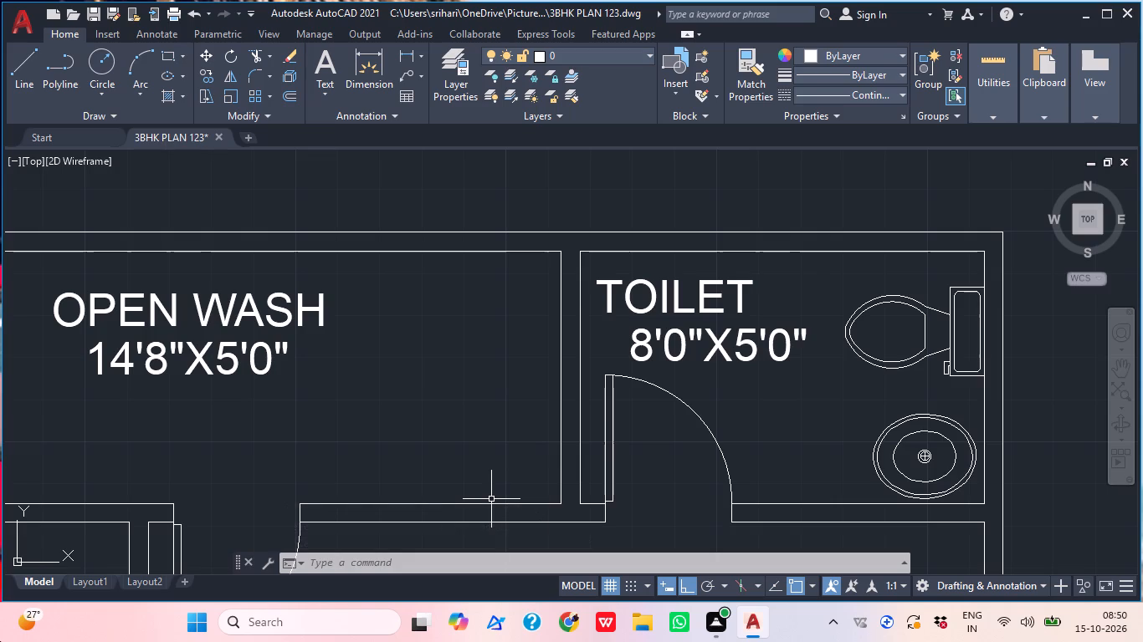
Examine the room names, size labels and furniture across the whole plan, from the toilets down to the lawn, verandah and porch.
scroll(10, 565, down, 1)
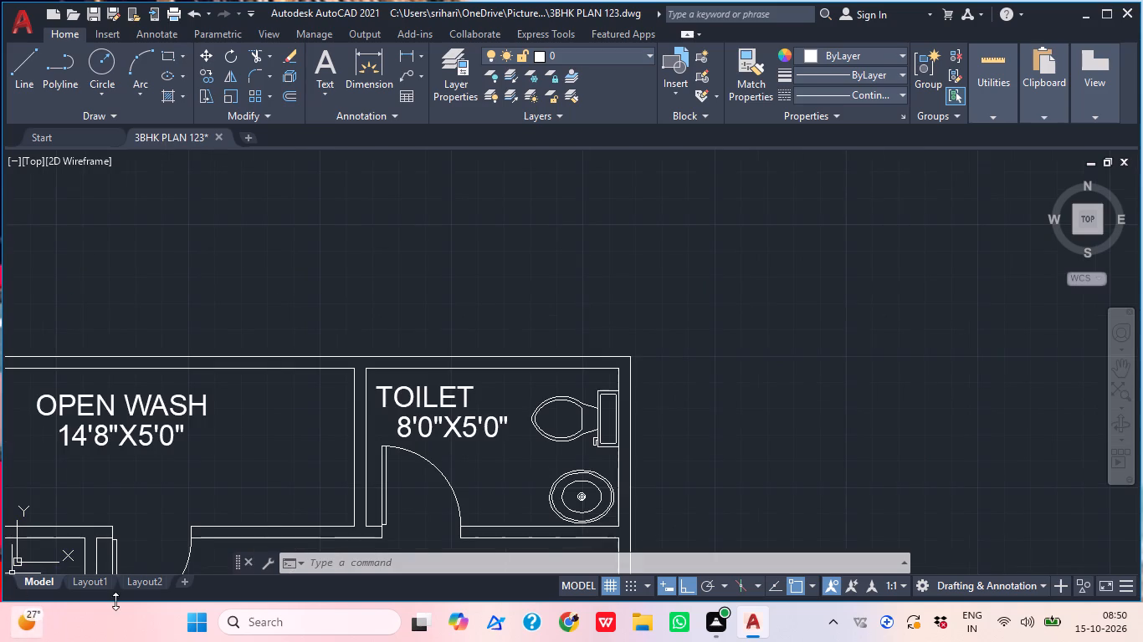
middle_drag(164, 588, 244, 560)
key(Escape)
middle_drag(331, 383, 634, 247)
scroll(633, 247, down, 3)
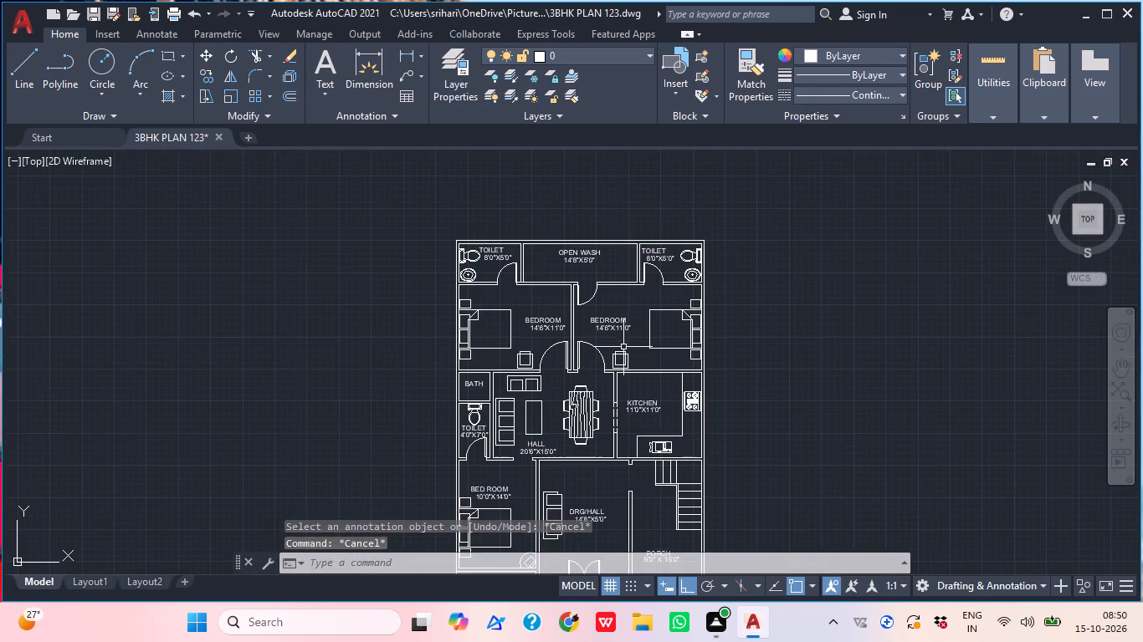
middle_drag(623, 347, 606, 262)
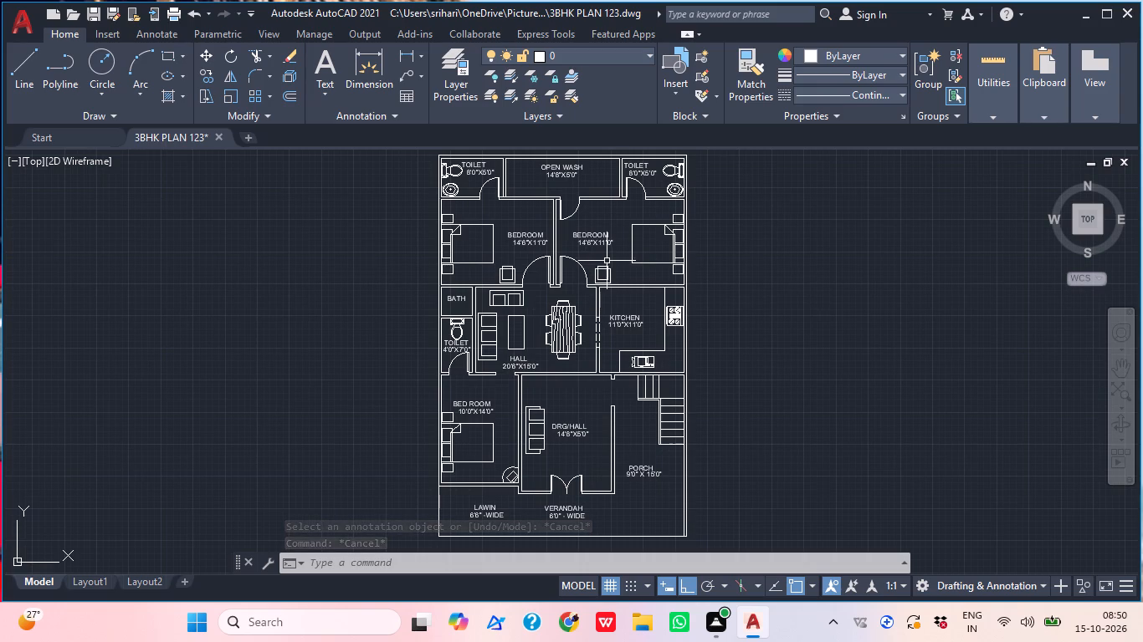
middle_drag(637, 295, 648, 297)
scroll(648, 297, up, 1)
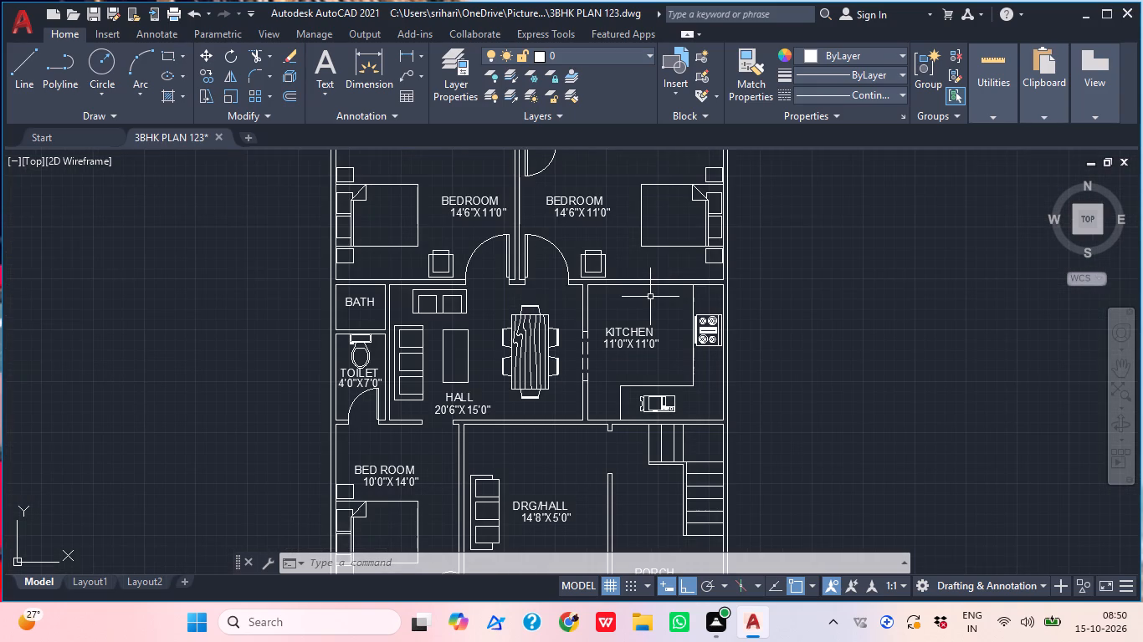
middle_drag(513, 313, 556, 356)
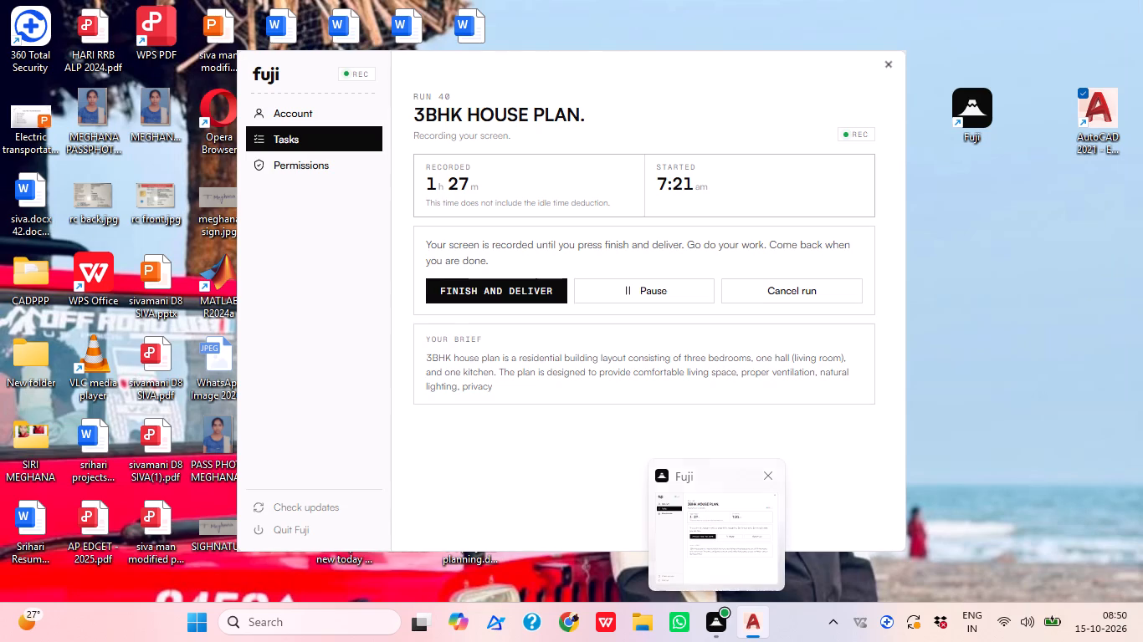
middle_drag(655, 419, 781, 407)
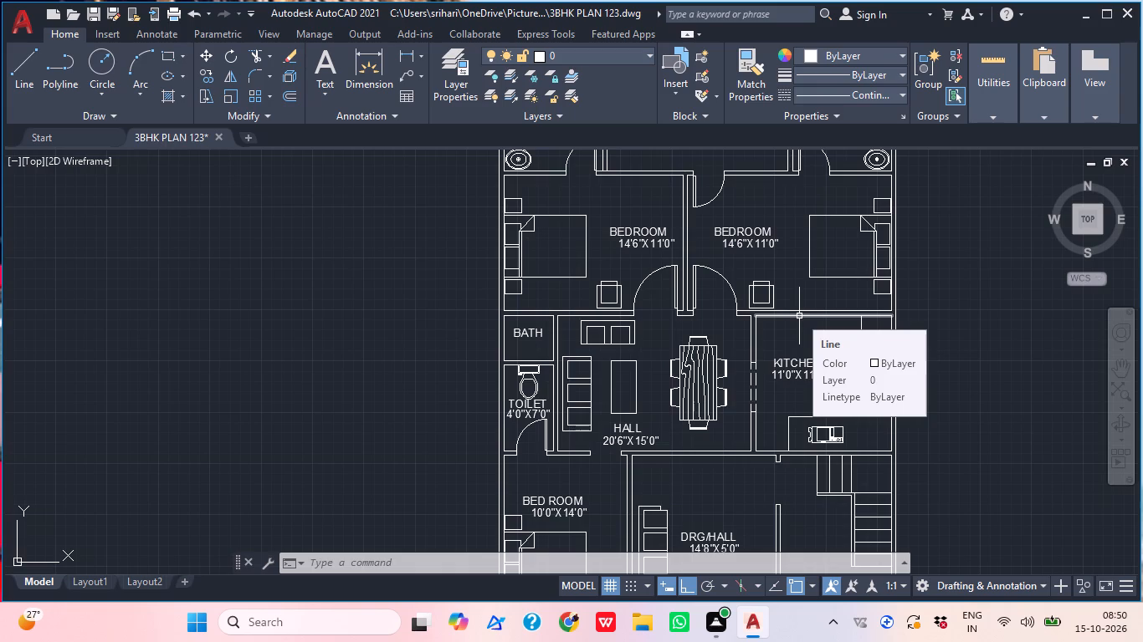
middle_drag(723, 230, 713, 298)
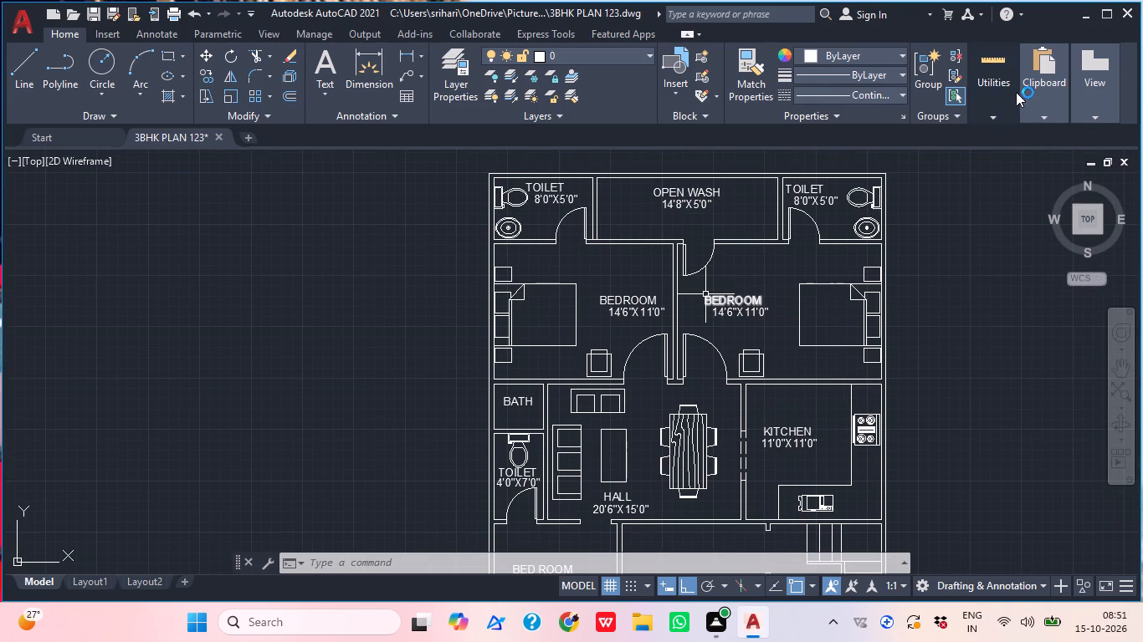
middle_drag(822, 316, 785, 299)
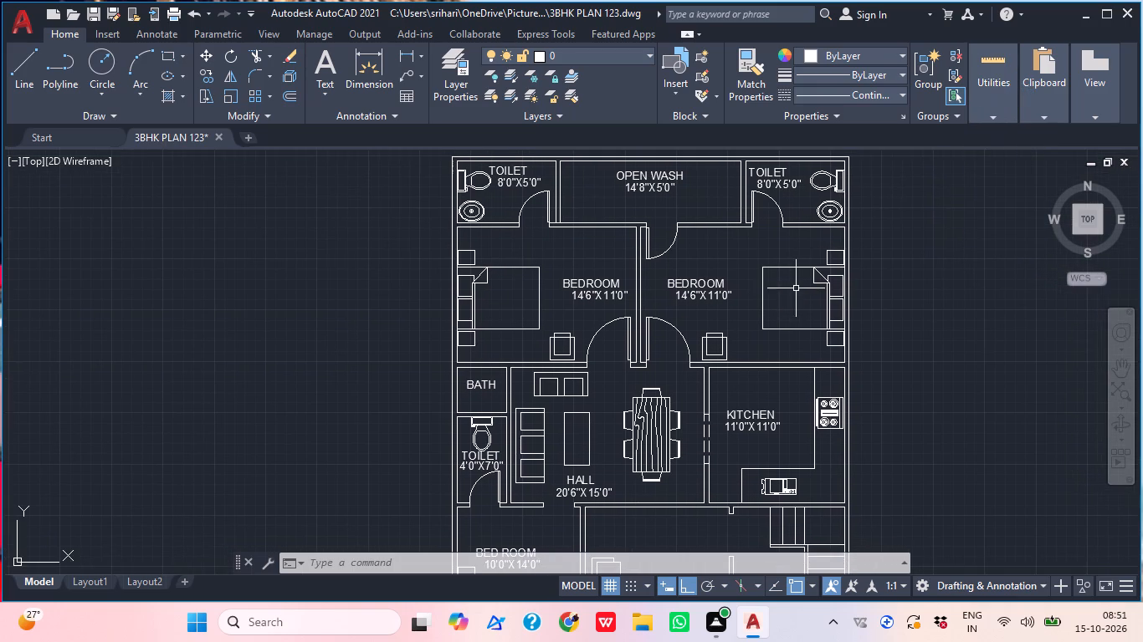
middle_drag(774, 290, 766, 267)
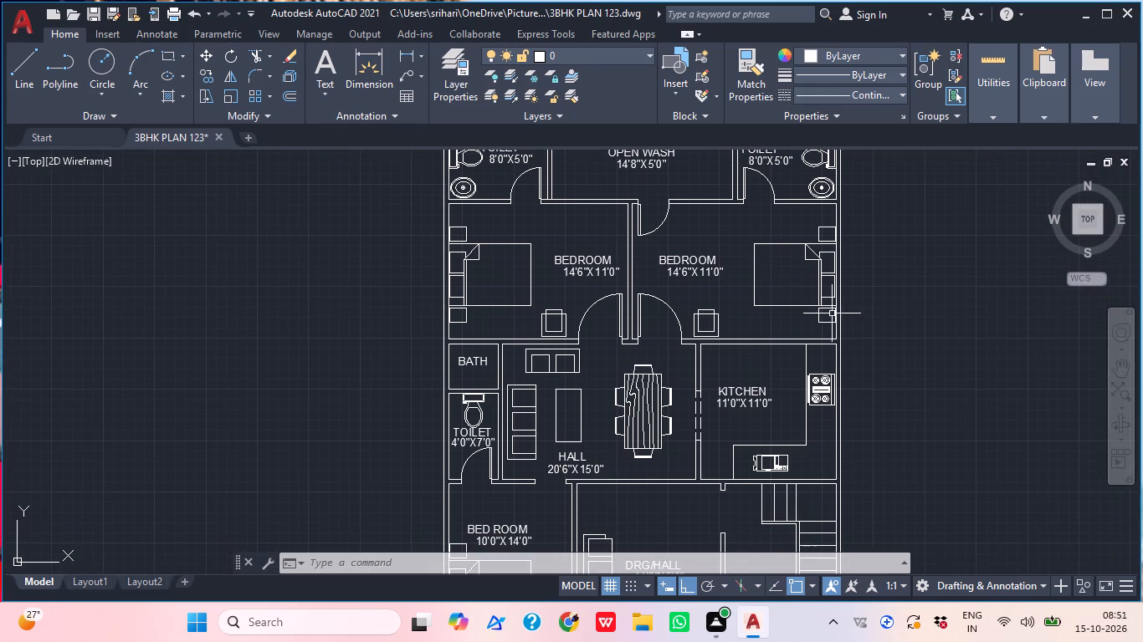
middle_drag(812, 293, 792, 280)
middle_drag(761, 385, 715, 348)
scroll(715, 348, up, 1)
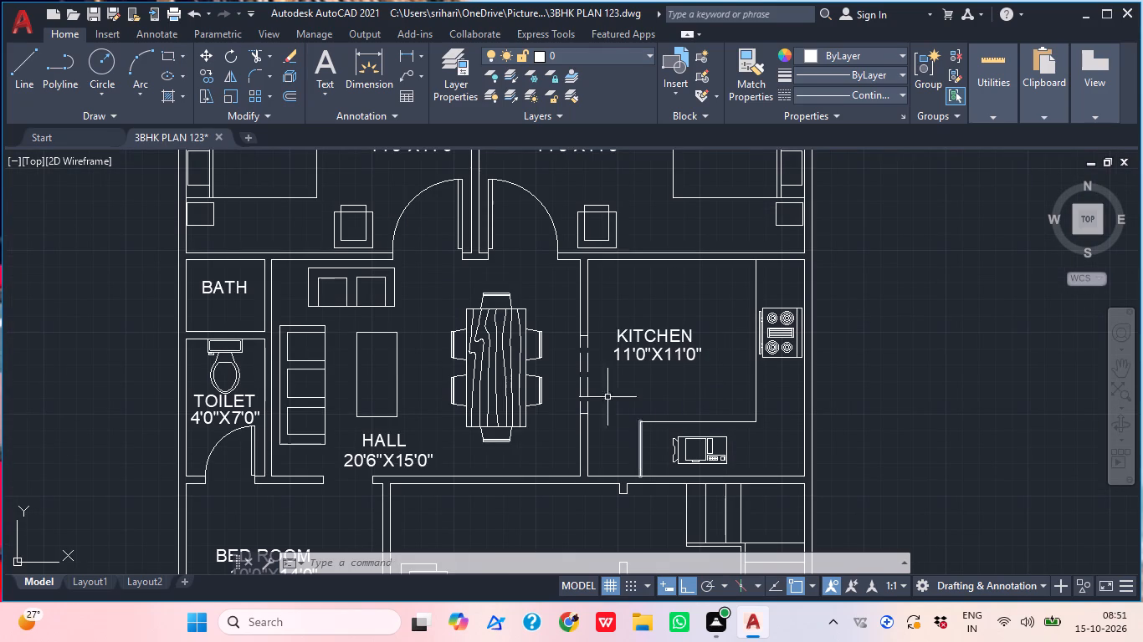
scroll(535, 341, down, 1)
middle_drag(548, 359, 564, 232)
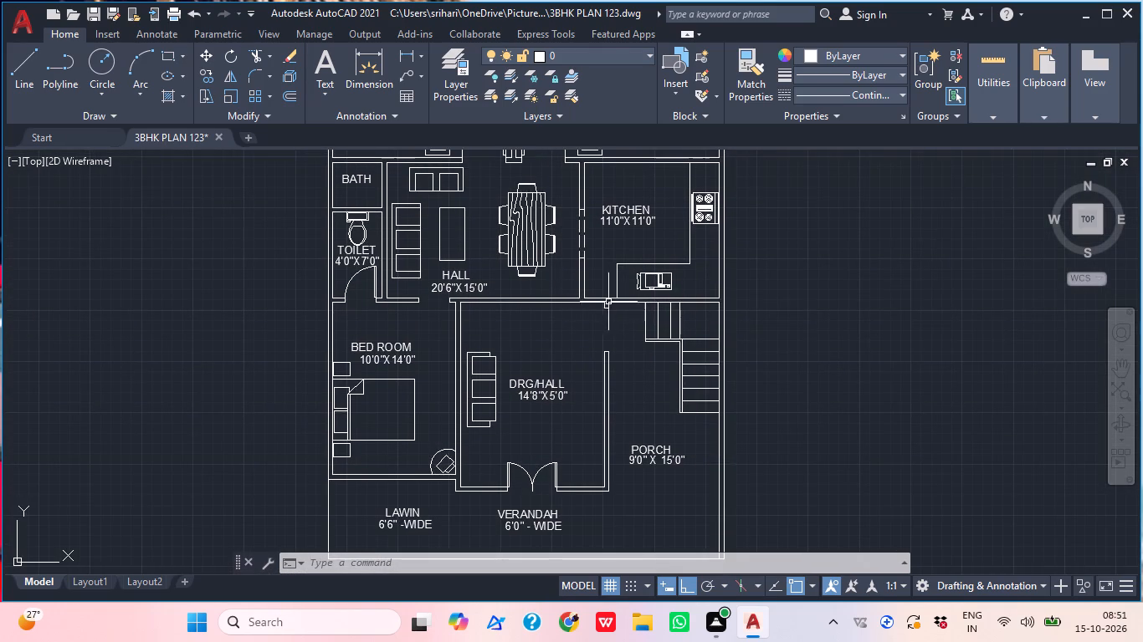
middle_drag(664, 343, 619, 280)
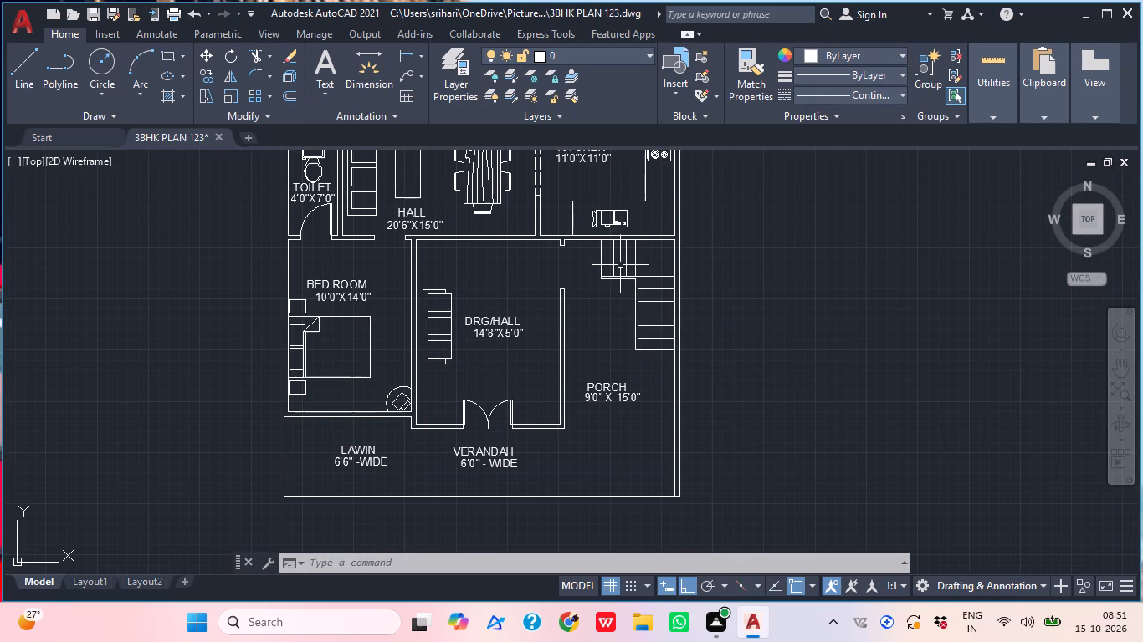
middle_drag(679, 295, 681, 202)
middle_drag(664, 258, 639, 312)
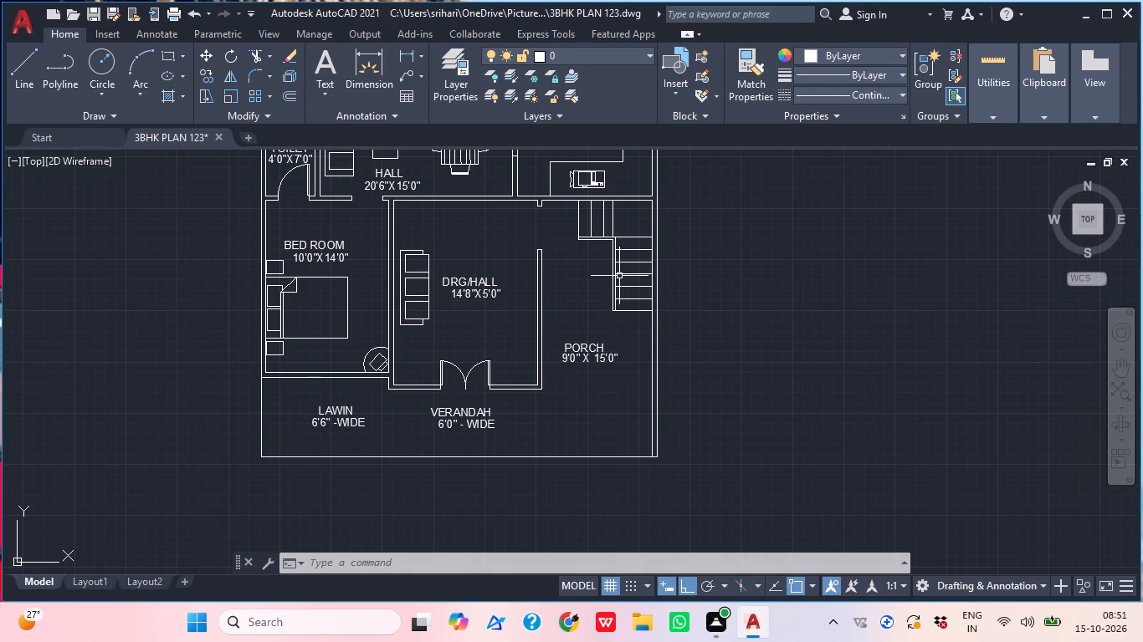
middle_drag(723, 423, 771, 417)
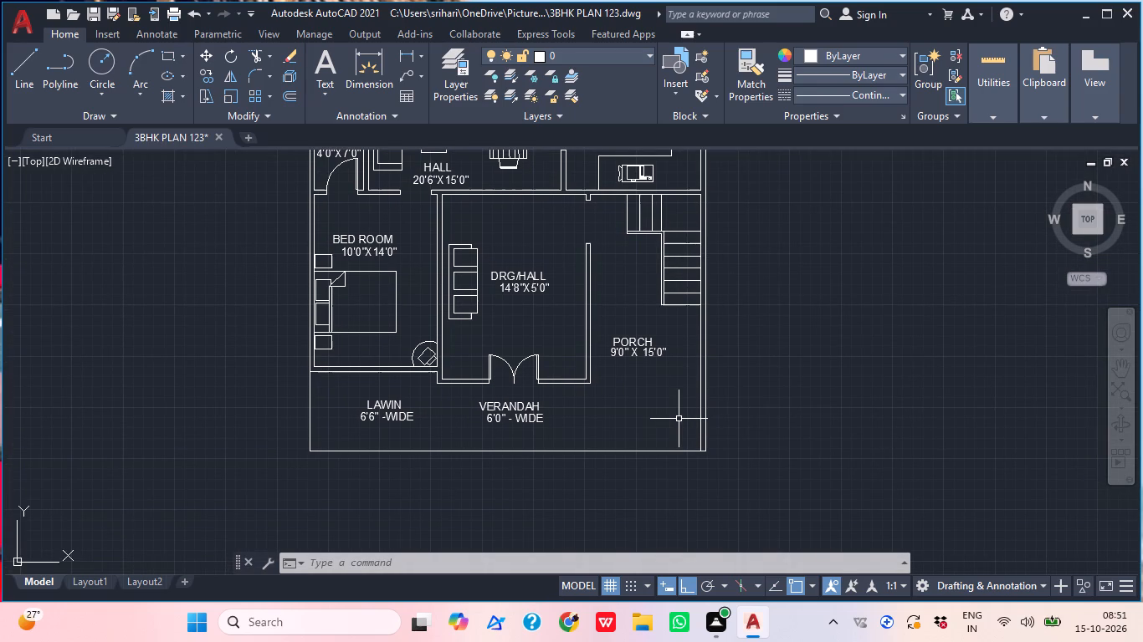
Insert the Trees - Imperial block just outside the plan's bottom wall, below the area between the verandah and porch.
text(I)
key(space)
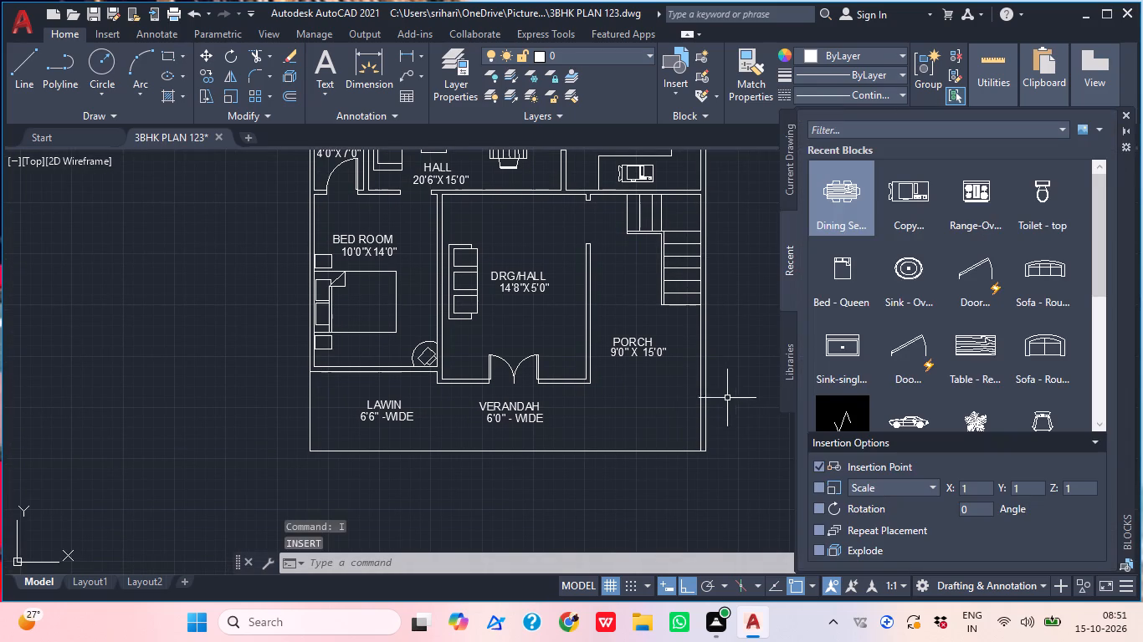
drag(961, 410, 630, 503)
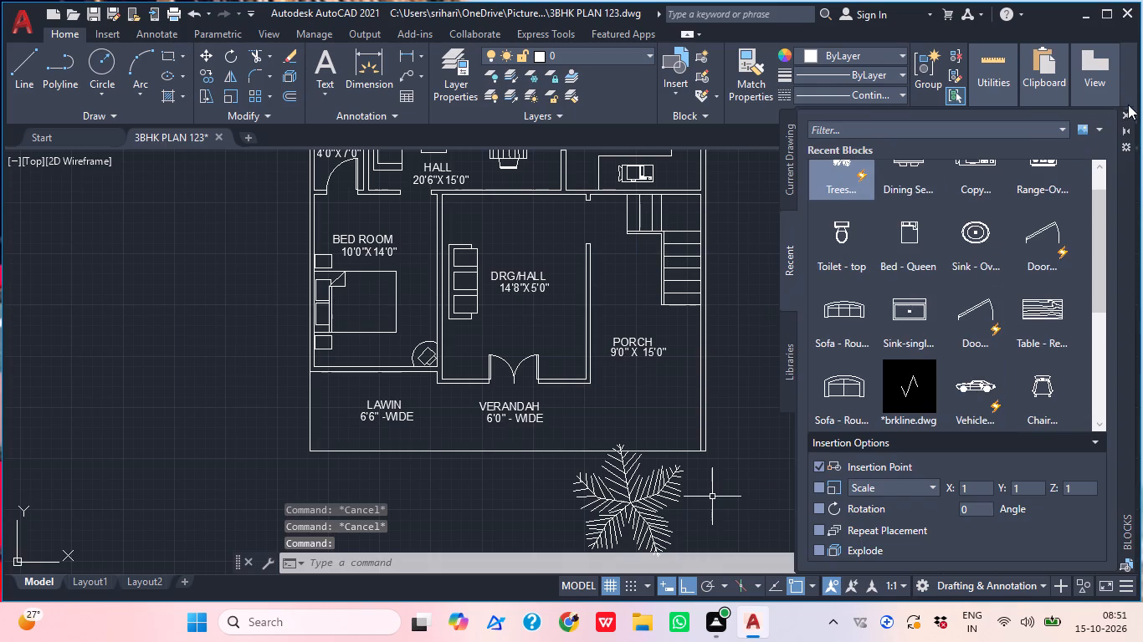
click(1128, 115)
Switch the inserted tree block to Palm (Elevation), and finally to the Shrub (Plan) type.
middle_drag(694, 418, 844, 342)
click(821, 418)
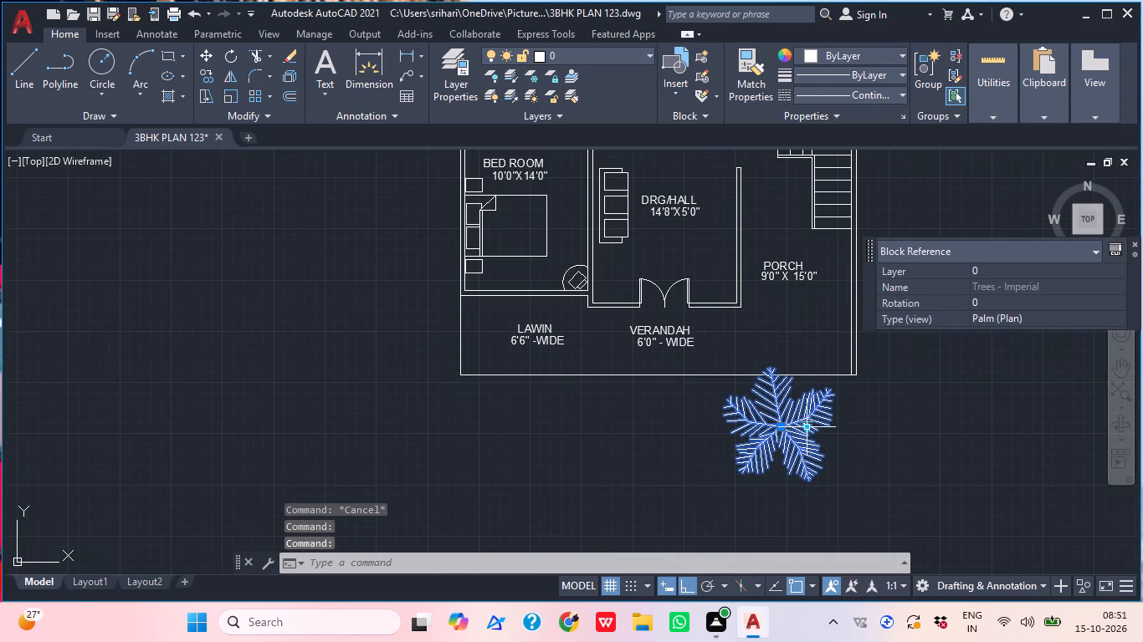
click(808, 430)
click(883, 241)
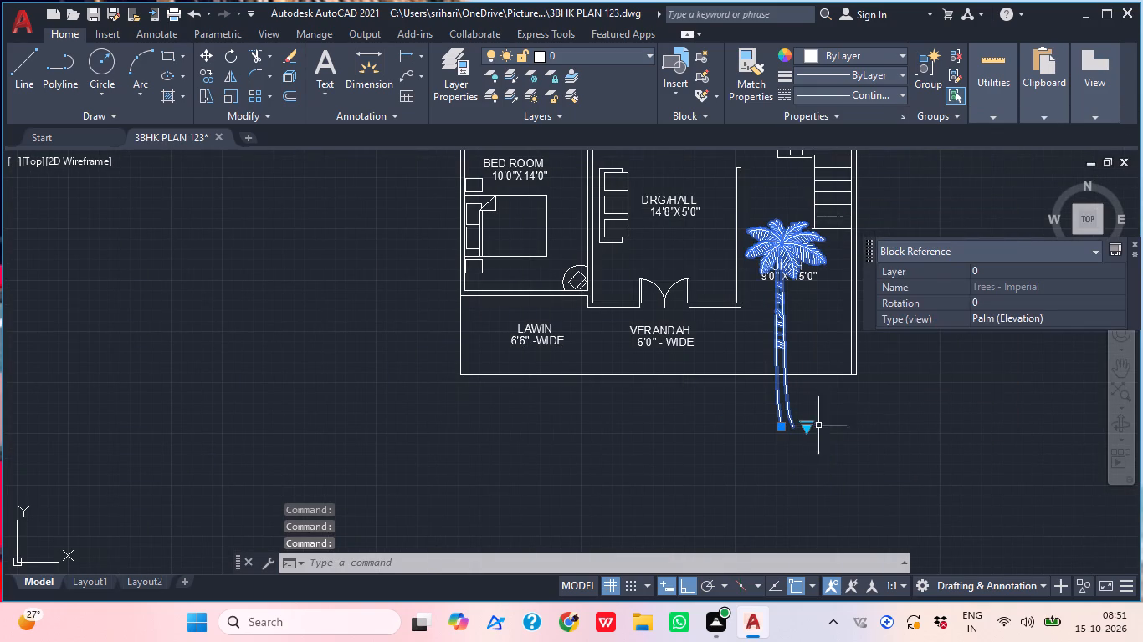
click(807, 425)
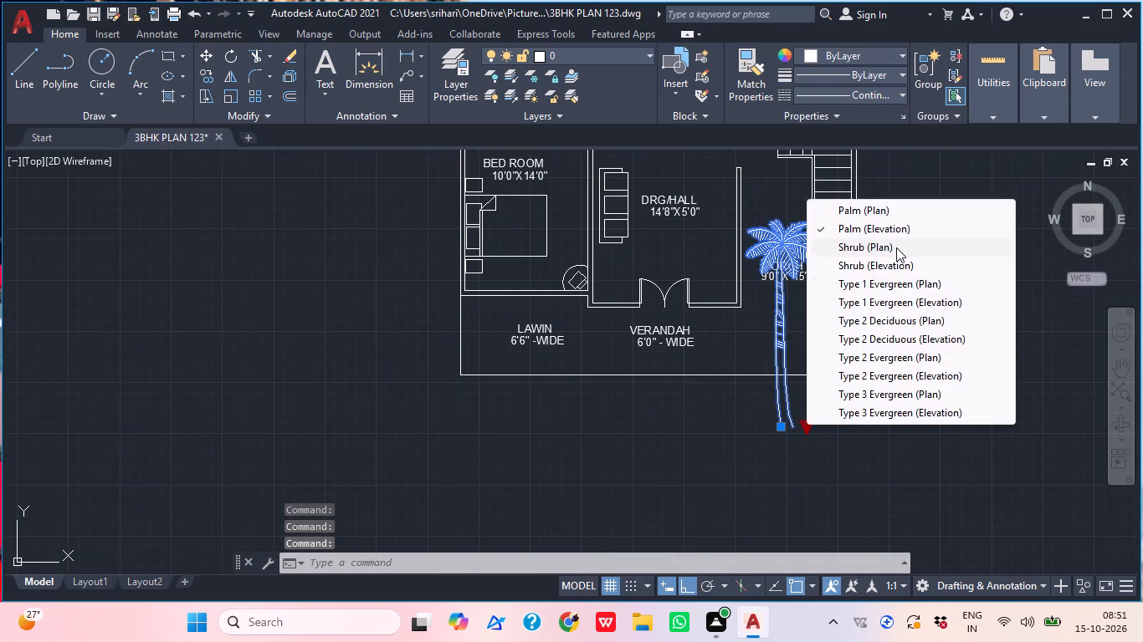
click(896, 247)
key(Escape)
scroll(806, 446, up, 2)
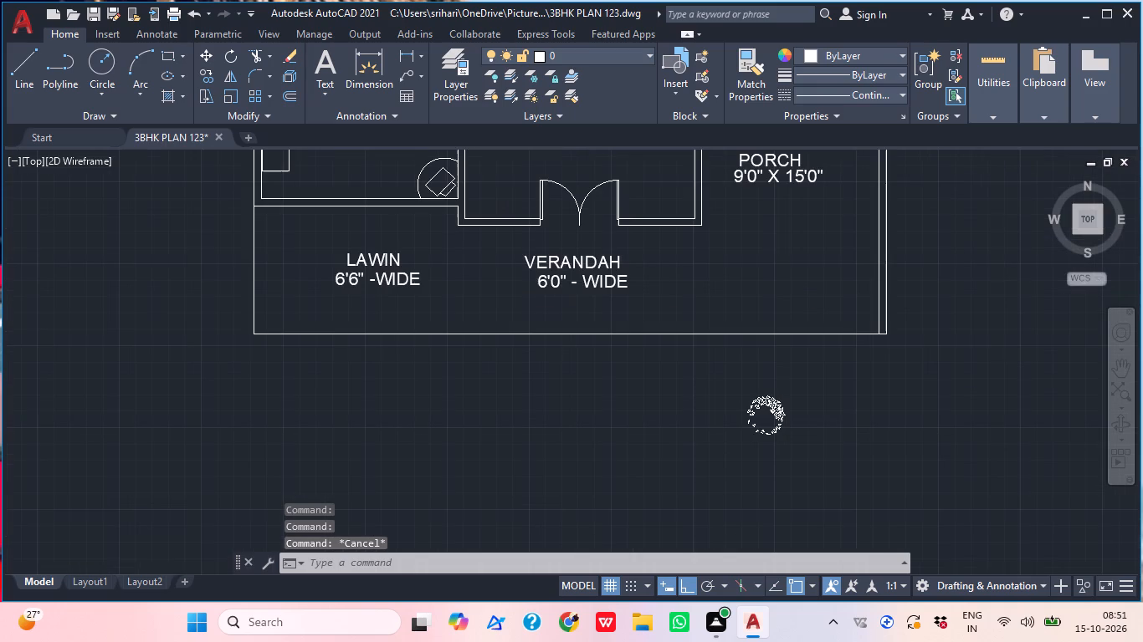
Copy the shrub from outside the plan, with Ortho off, placing six overlapping copies down the left wall of the lawn.
click(806, 446)
click(751, 422)
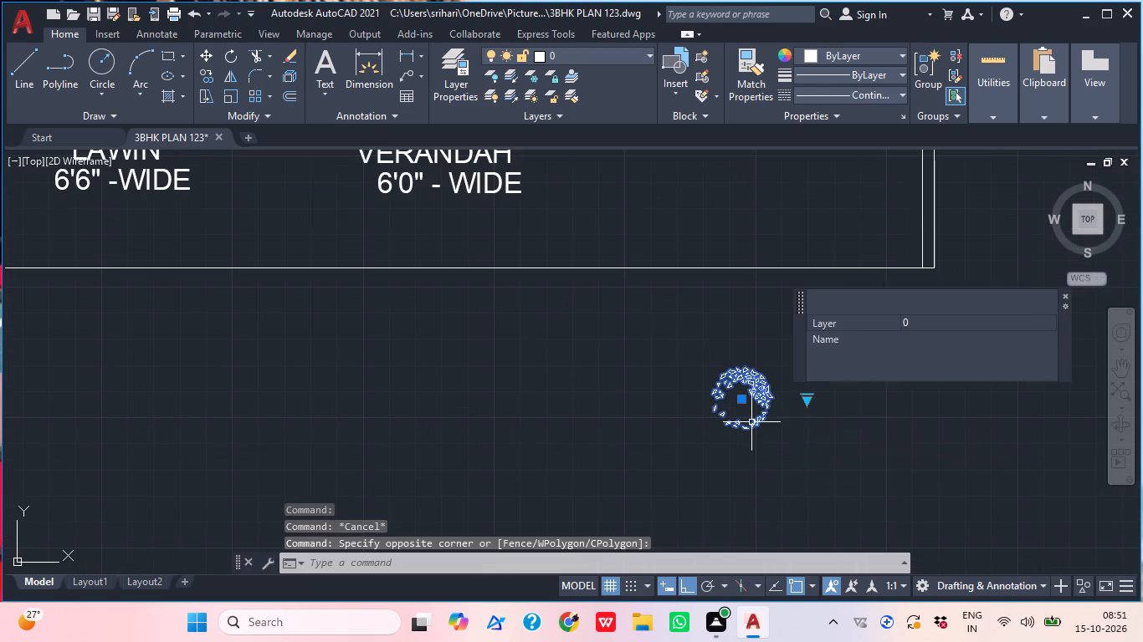
text(COP)
key(space)
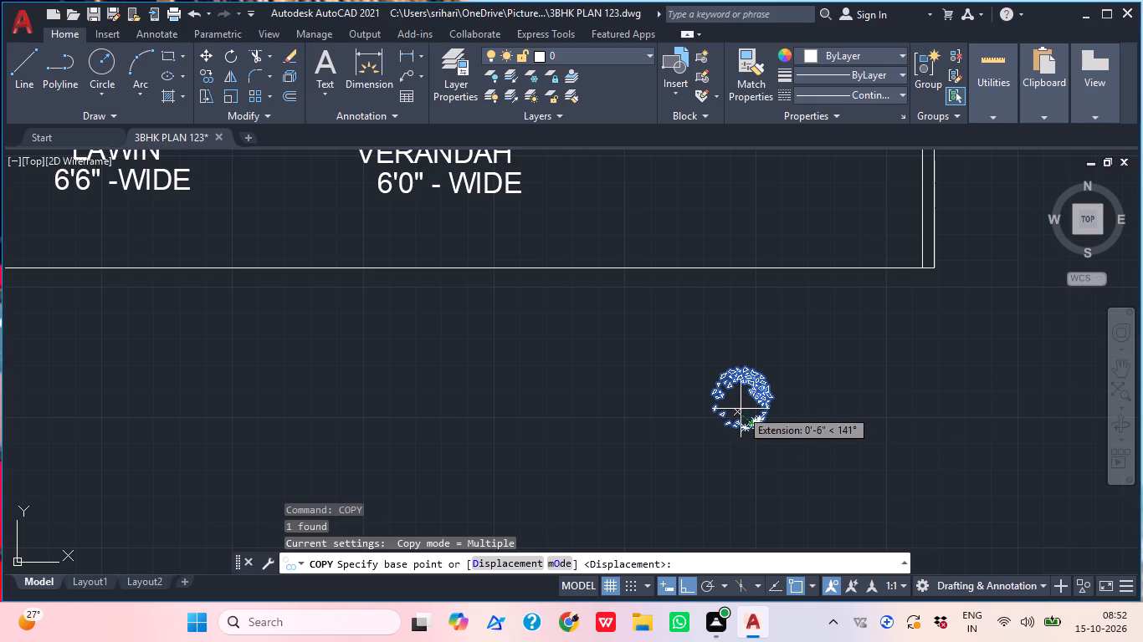
click(740, 409)
middle_drag(678, 401, 853, 420)
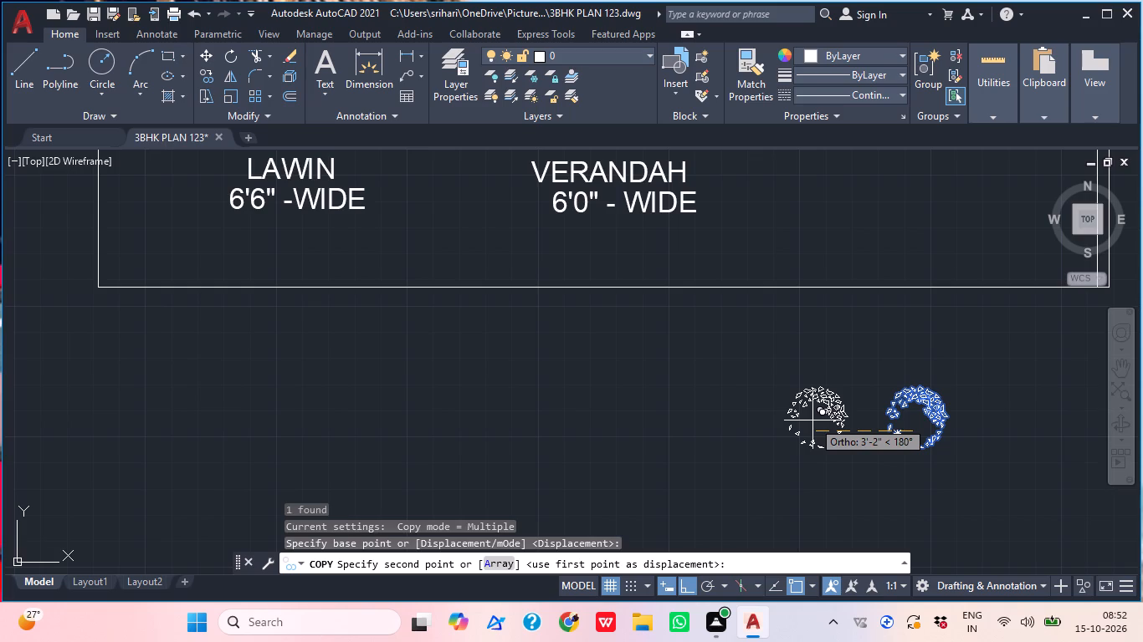
middle_drag(672, 380, 840, 492)
middle_drag(166, 390, 324, 426)
scroll(321, 423, down, 1)
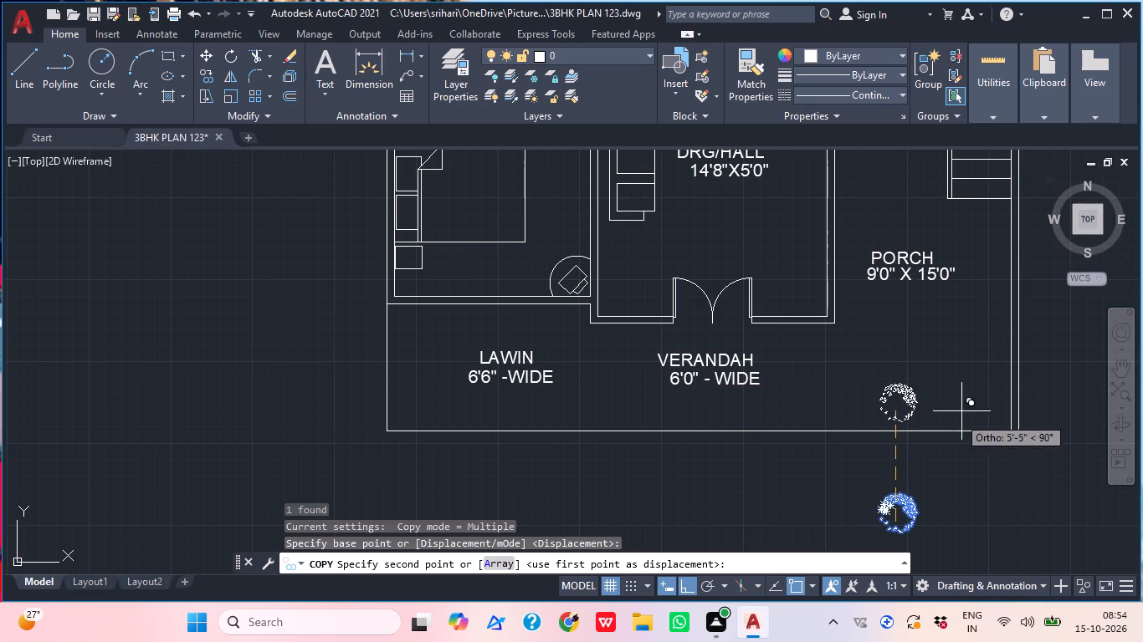
click(687, 589)
scroll(407, 336, up, 1)
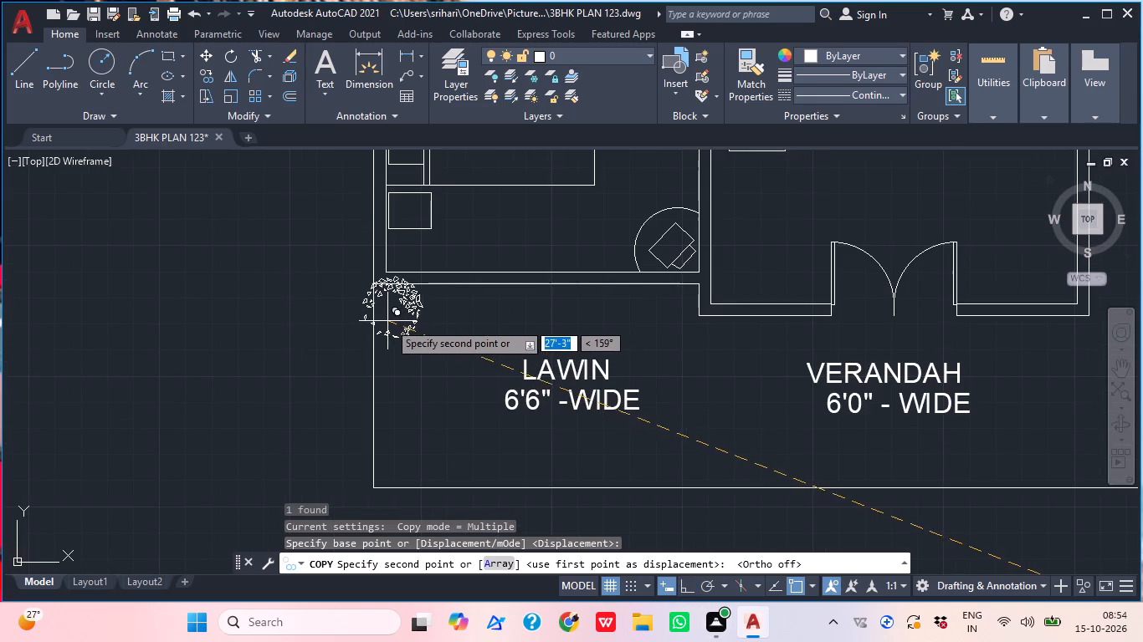
click(393, 329)
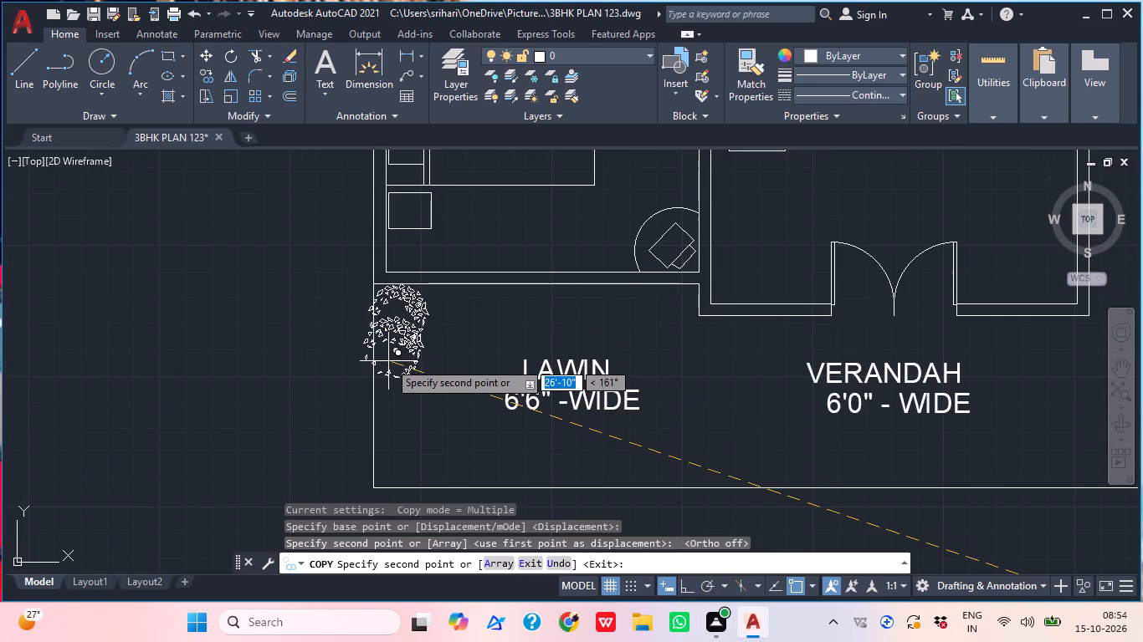
click(390, 366)
click(413, 388)
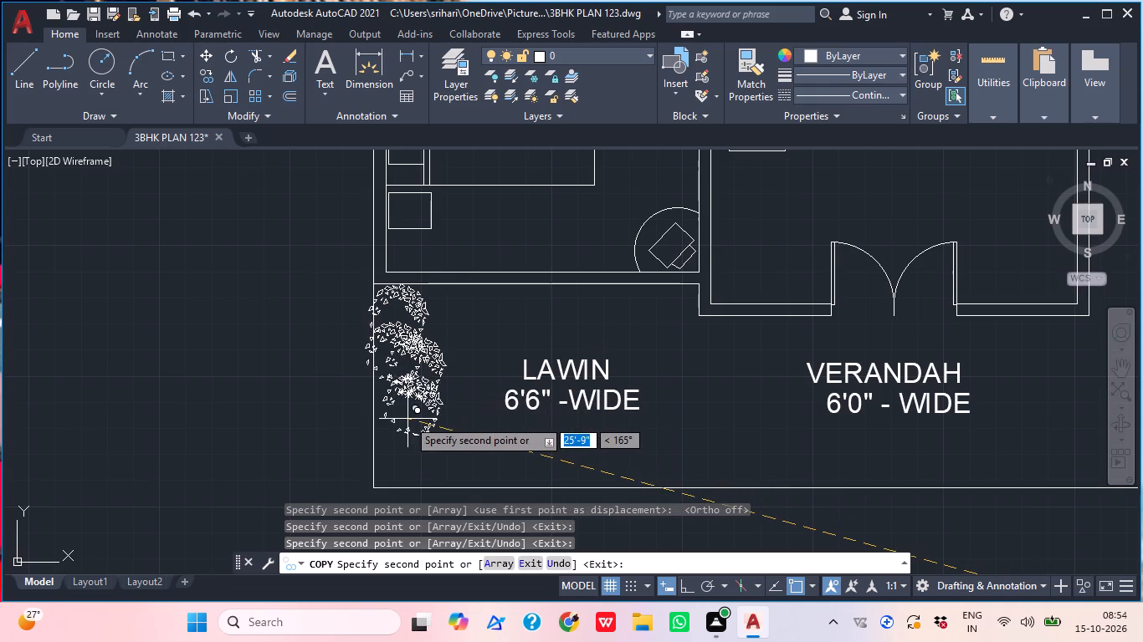
click(396, 414)
click(410, 446)
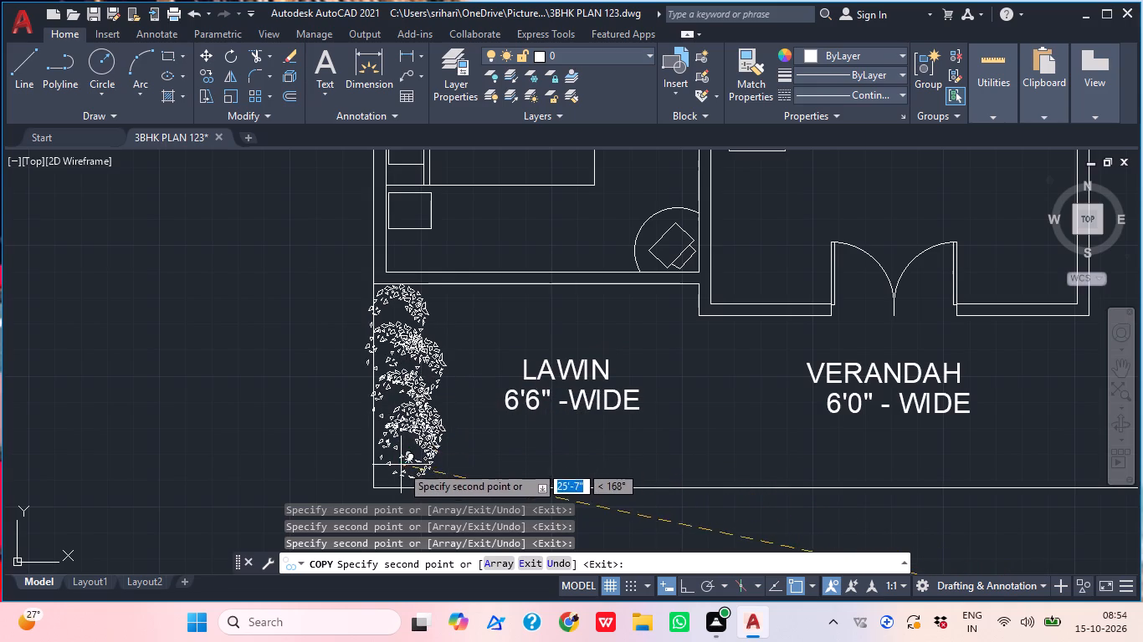
click(400, 468)
Place three more shrub copies in a row along the lawn's bottom wall, ending below the lawn label.
click(459, 475)
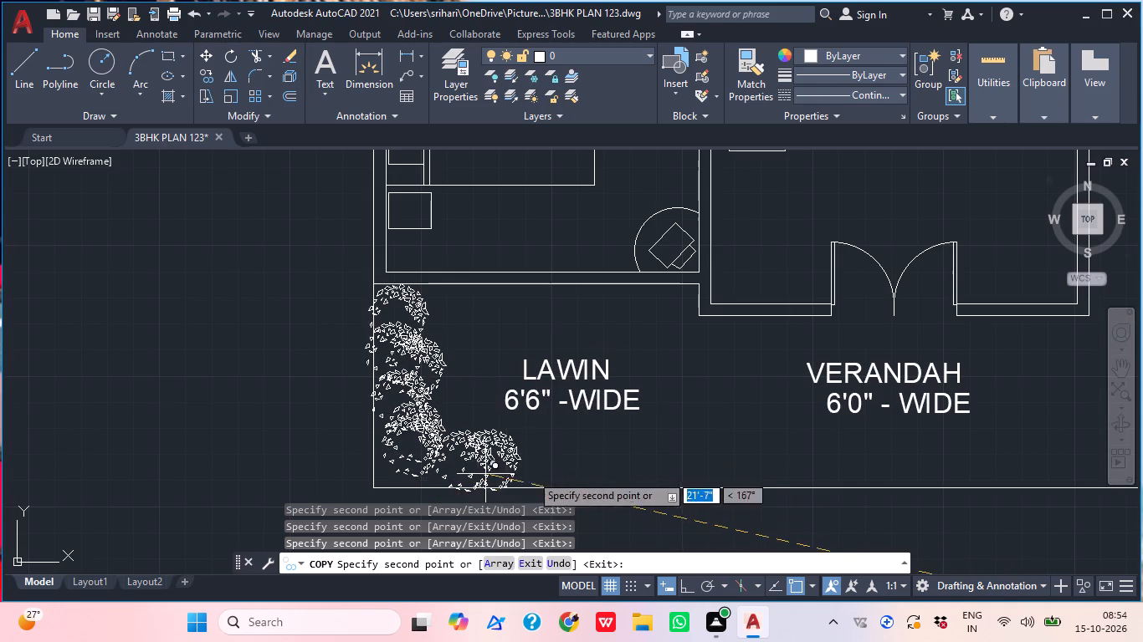
middle_drag(532, 474, 459, 456)
click(436, 447)
click(487, 455)
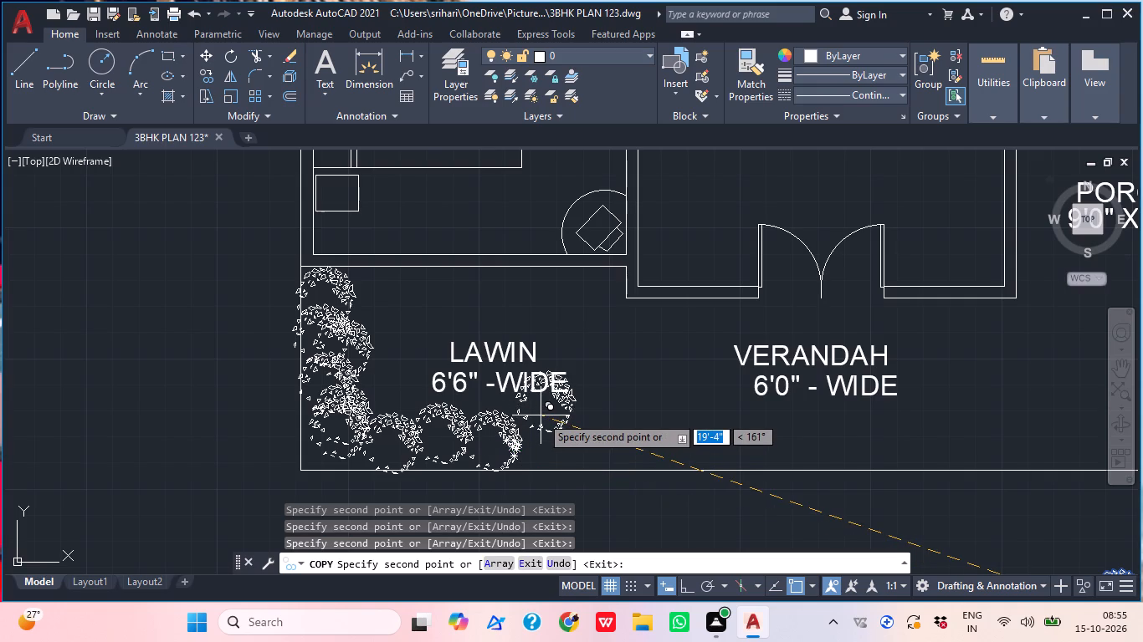
scroll(541, 415, down, 1)
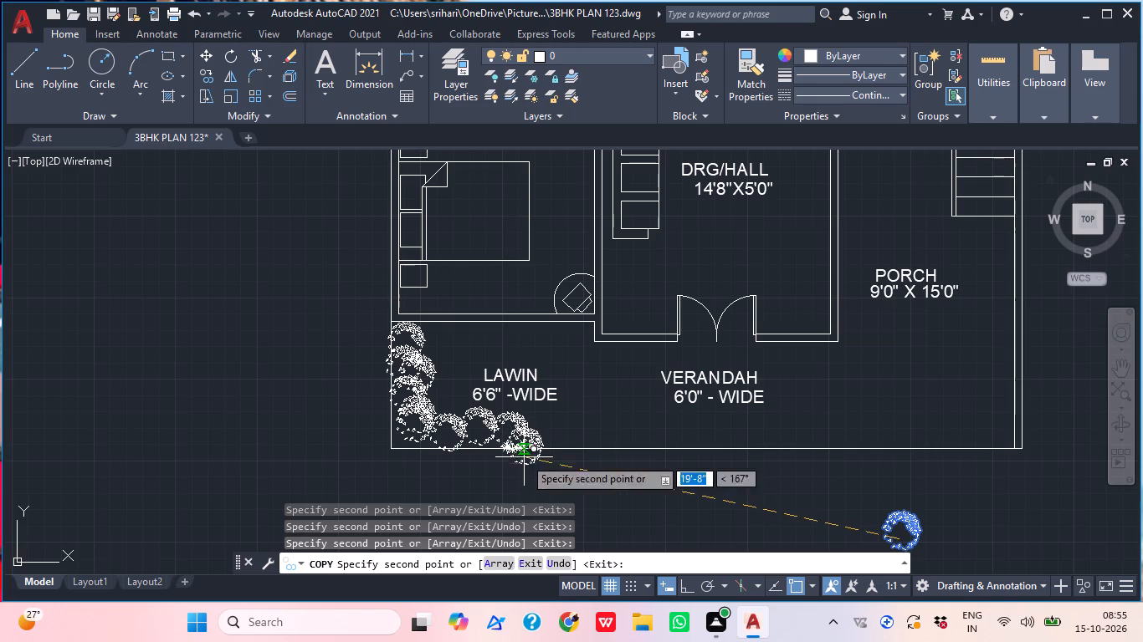
key(Escape)
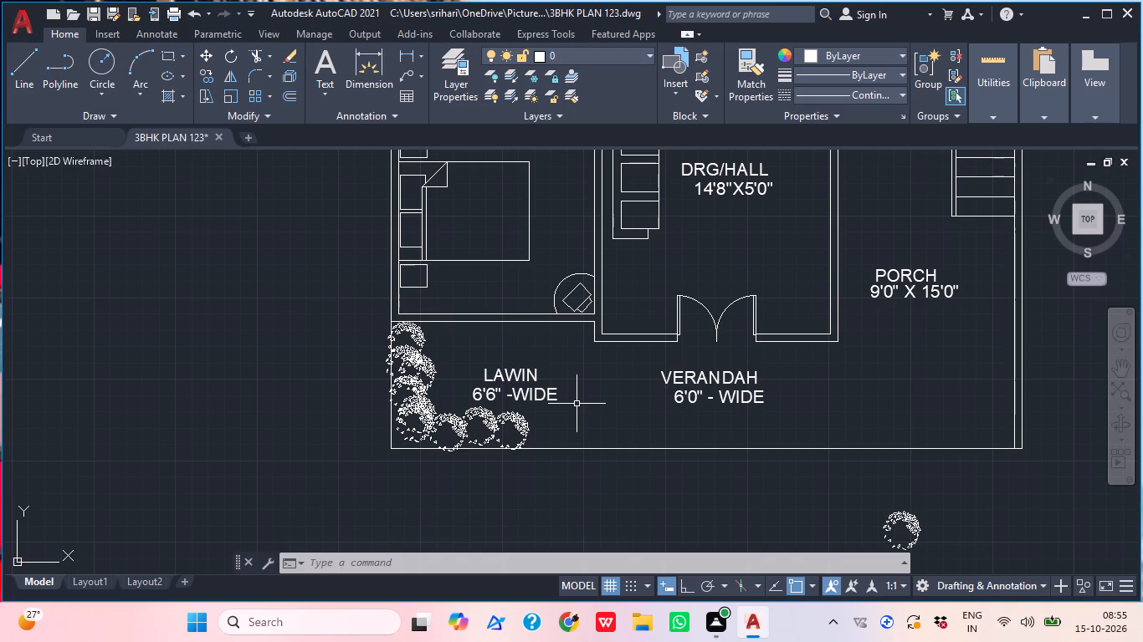
Examine the whole plan with the planted lawn, from the verandah and porch up to the toilets and open wash.
middle_drag(632, 393, 647, 502)
scroll(641, 406, down, 1)
scroll(647, 503, up, 1)
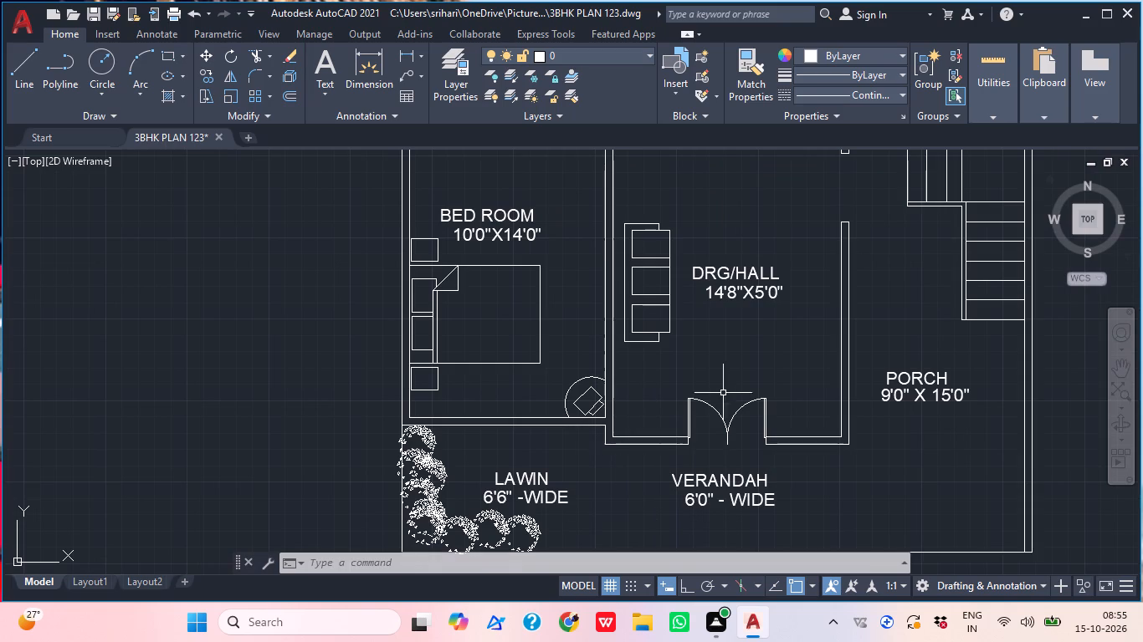
middle_drag(740, 361, 723, 451)
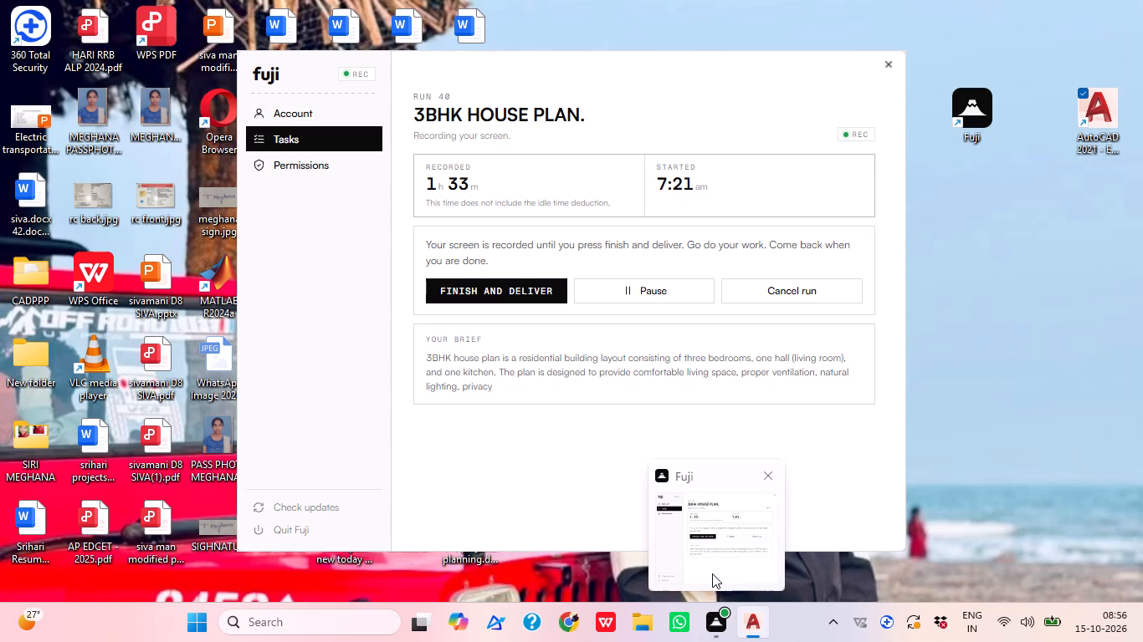
scroll(752, 304, down, 1)
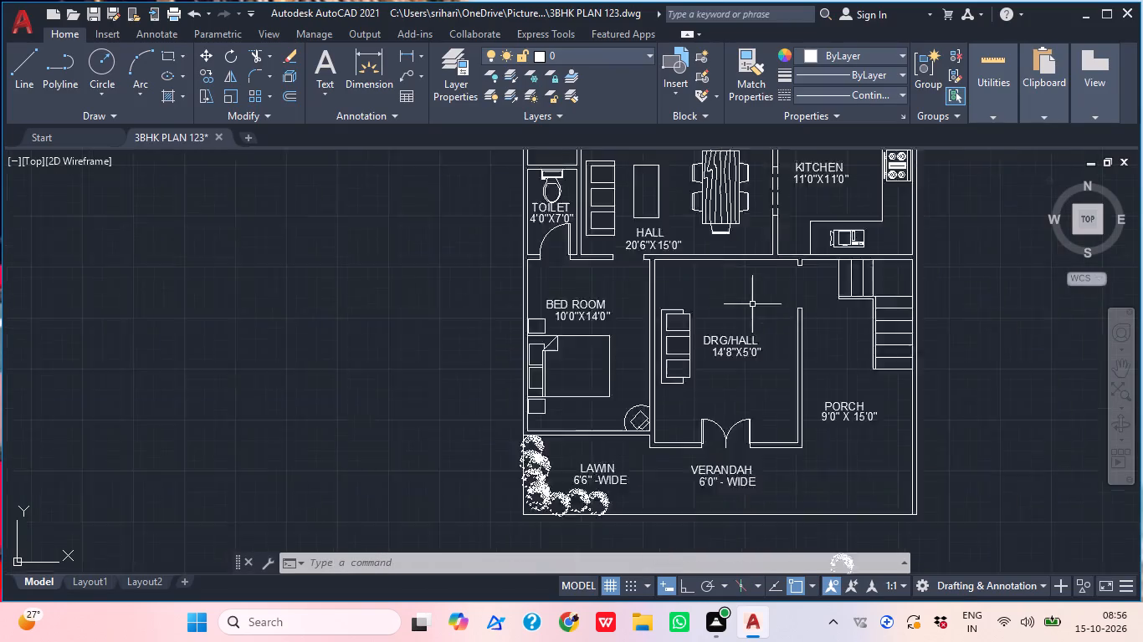
scroll(752, 304, down, 2)
middle_drag(771, 286, 633, 421)
scroll(633, 421, up, 1)
middle_drag(716, 339, 719, 332)
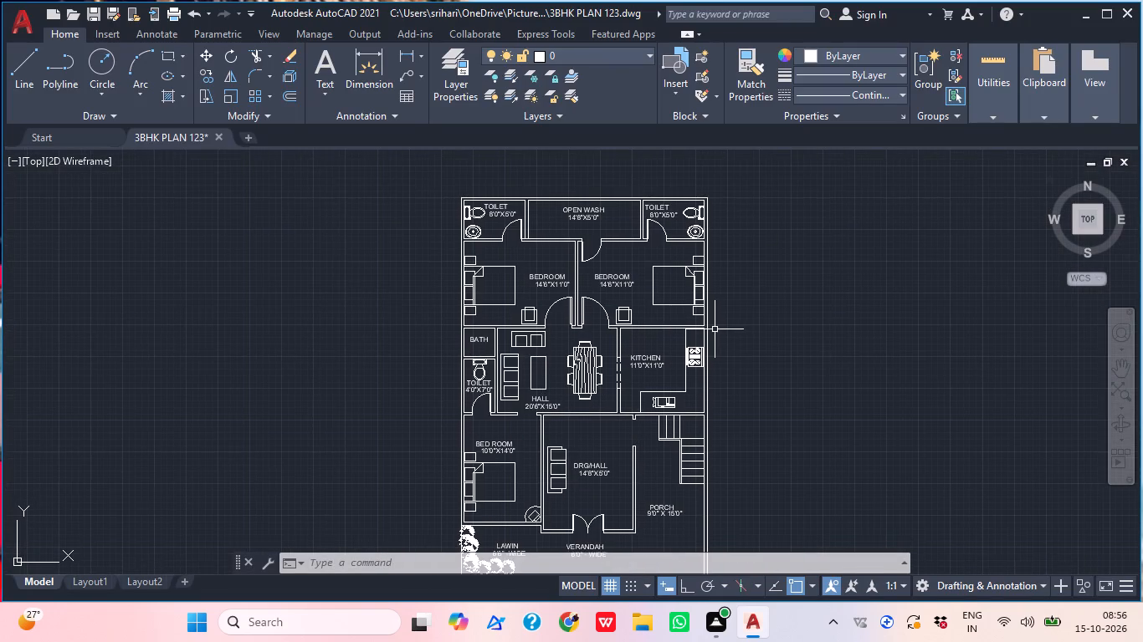
middle_drag(715, 329, 745, 294)
Save the 3BHK PLAN 123 drawing.
key(ctrl+s)
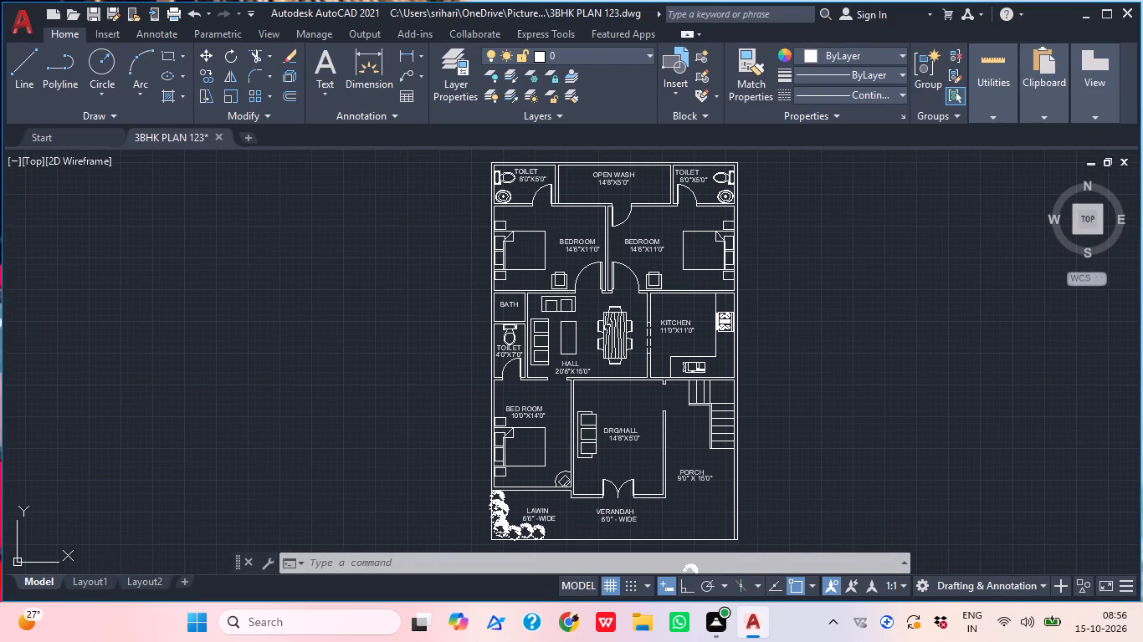
key(ctrl+s)
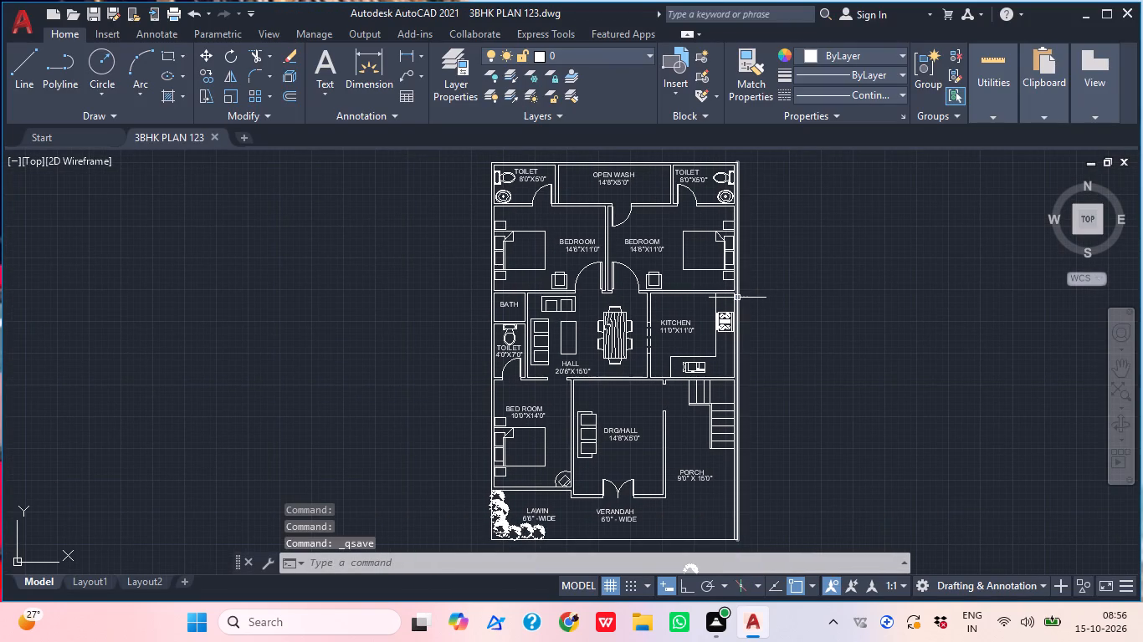
Erase the spare shrub left outside the plan below the bottom wall.
scroll(639, 342, down, 1)
middle_drag(640, 341, 633, 317)
click(691, 471)
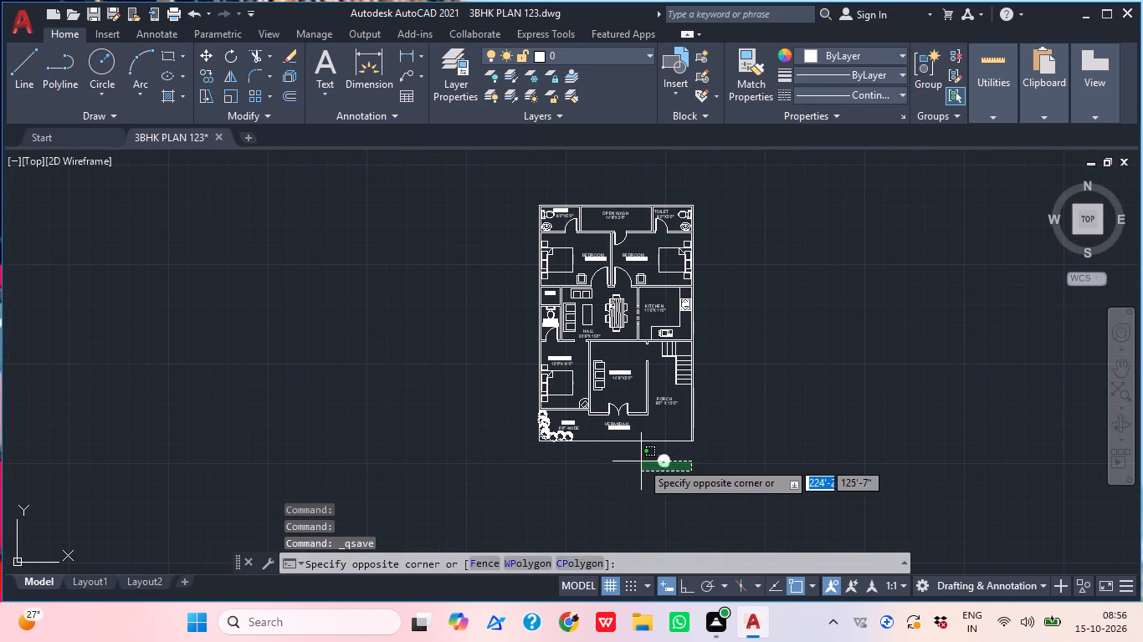
click(640, 461)
key(Delete)
Set up a plot with AutoCAD PDF (High Quality Print).pc3 and a Window plot area enclosing the whole house plan.
middle_drag(662, 450, 671, 523)
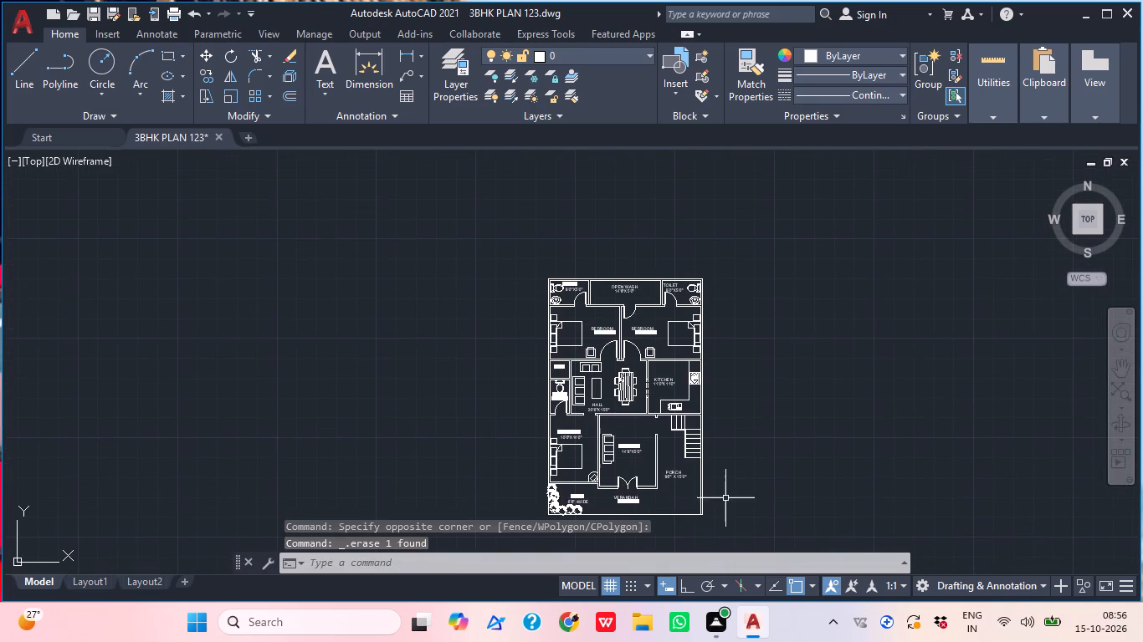
middle_drag(727, 499, 721, 471)
key(ctrl+p)
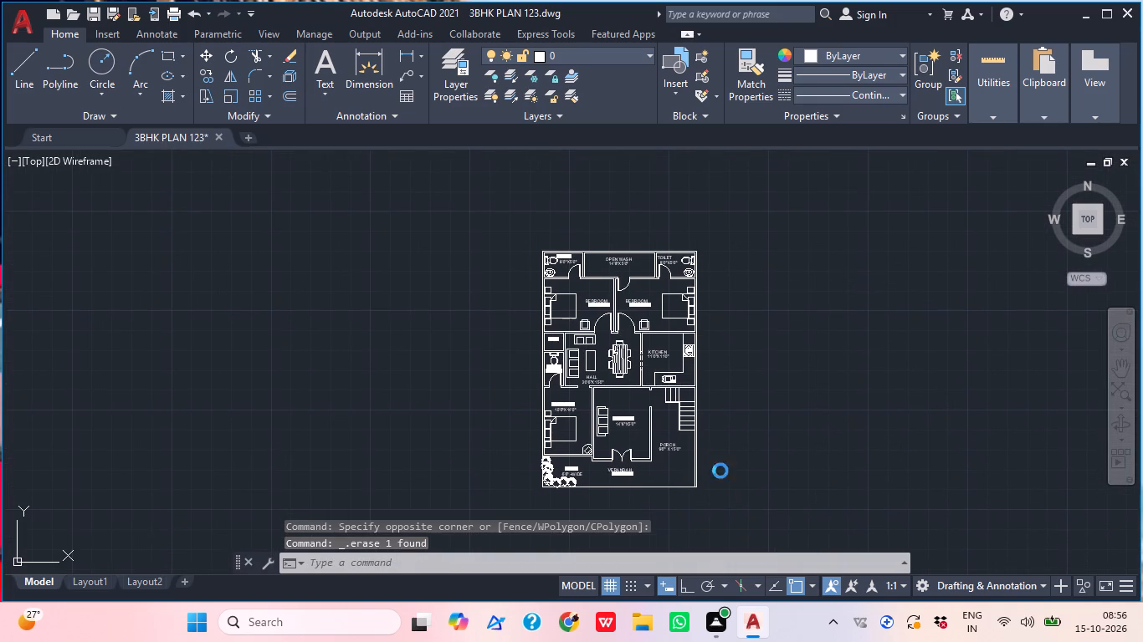
click(518, 181)
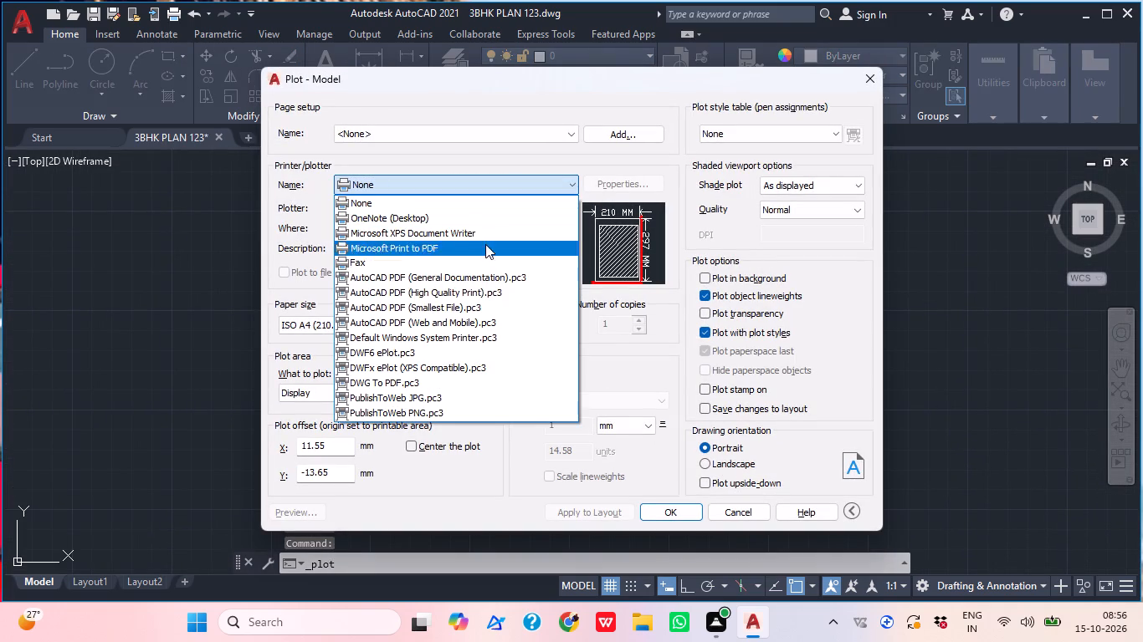
click(475, 296)
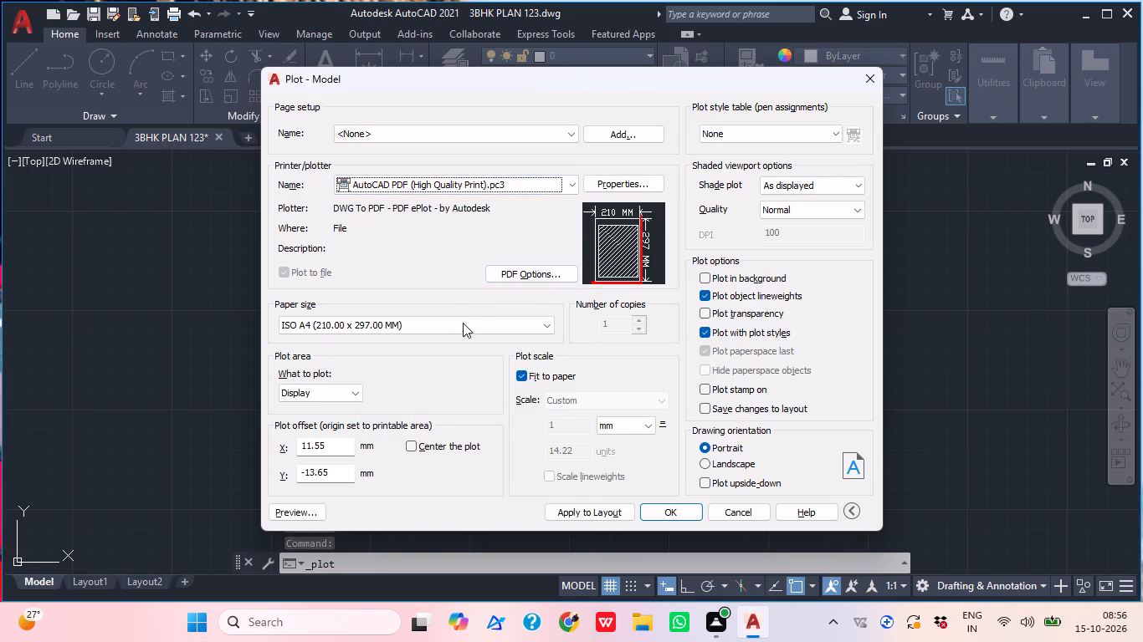
click(352, 400)
click(335, 437)
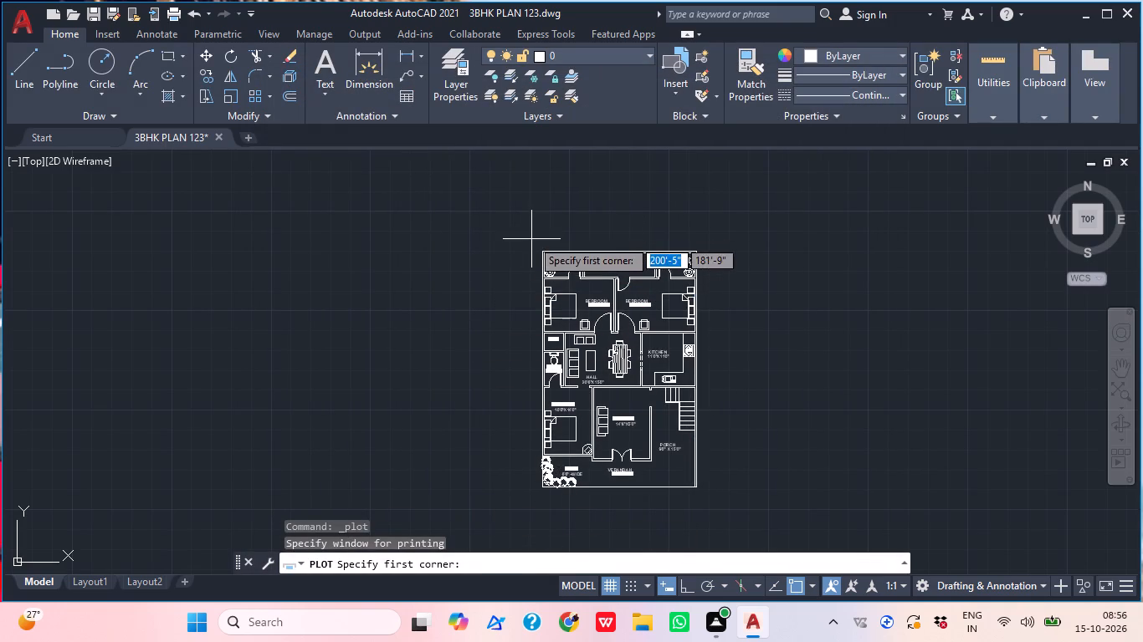
click(531, 239)
click(711, 514)
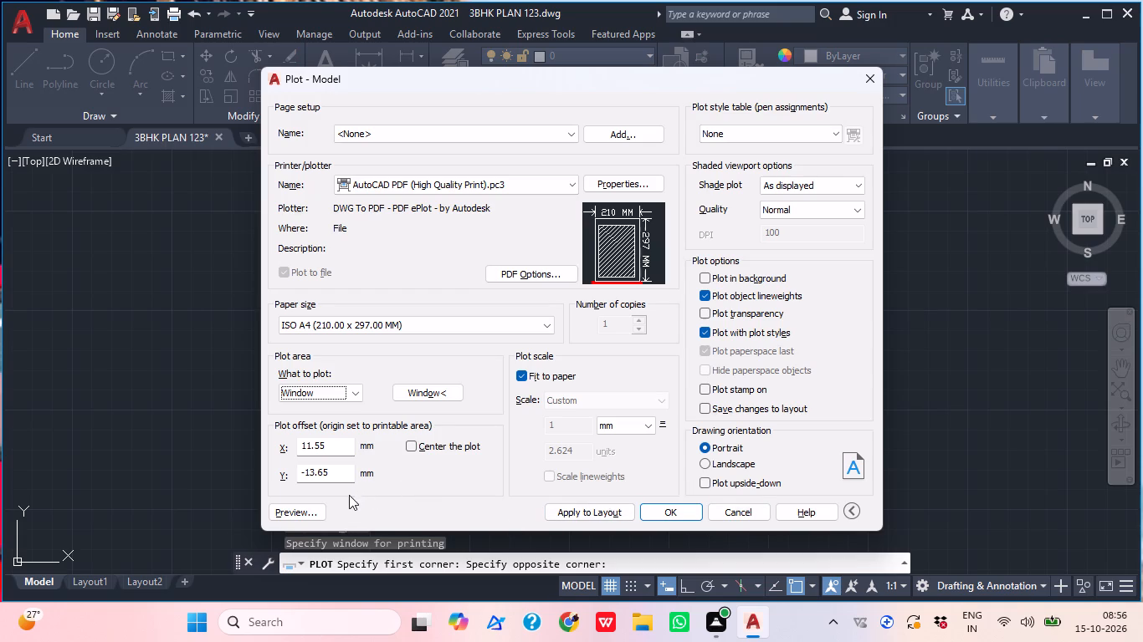
Preview the plotted sheet of the house plan.
click(307, 514)
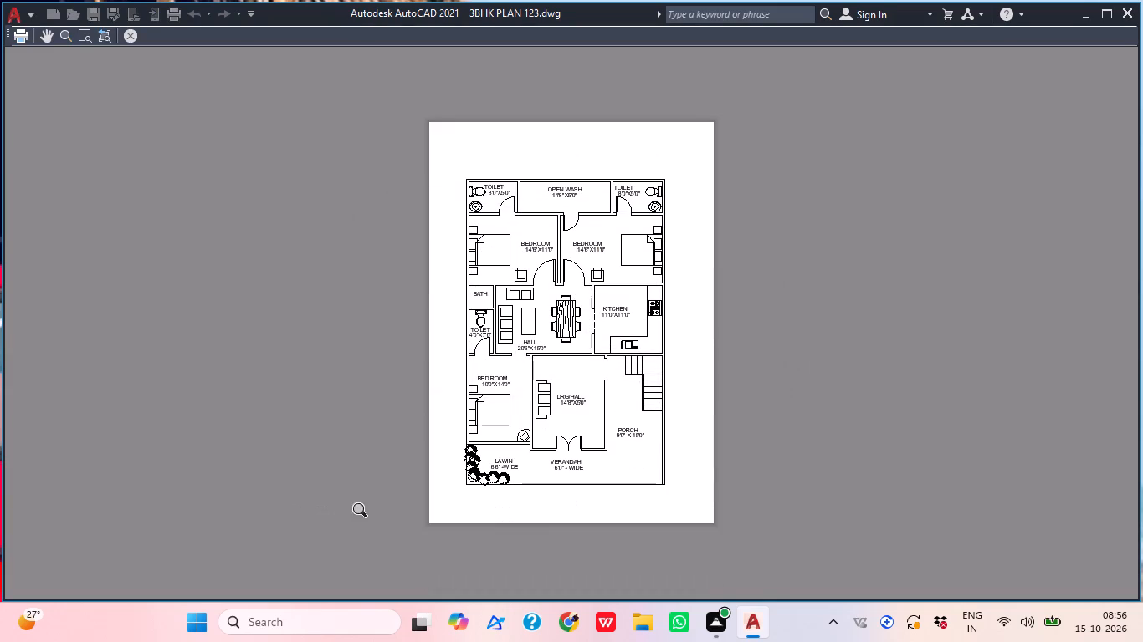
click(133, 36)
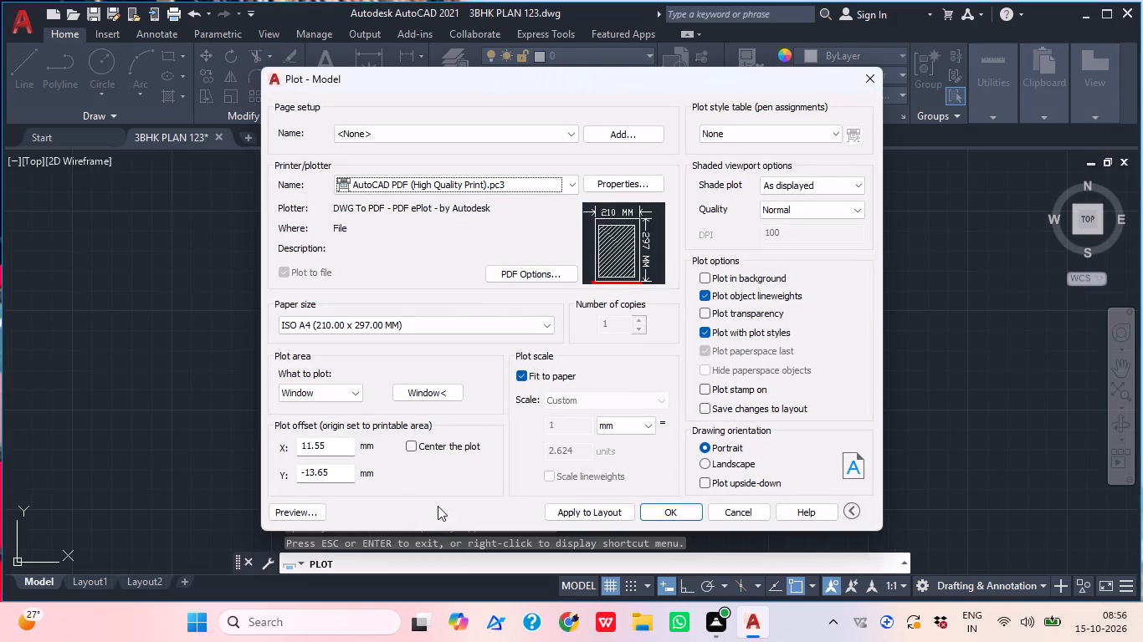
Plot the plan to 3BHK PLAN 123-Model.pdf in the AUTO CADD folder inside Documents.
click(648, 507)
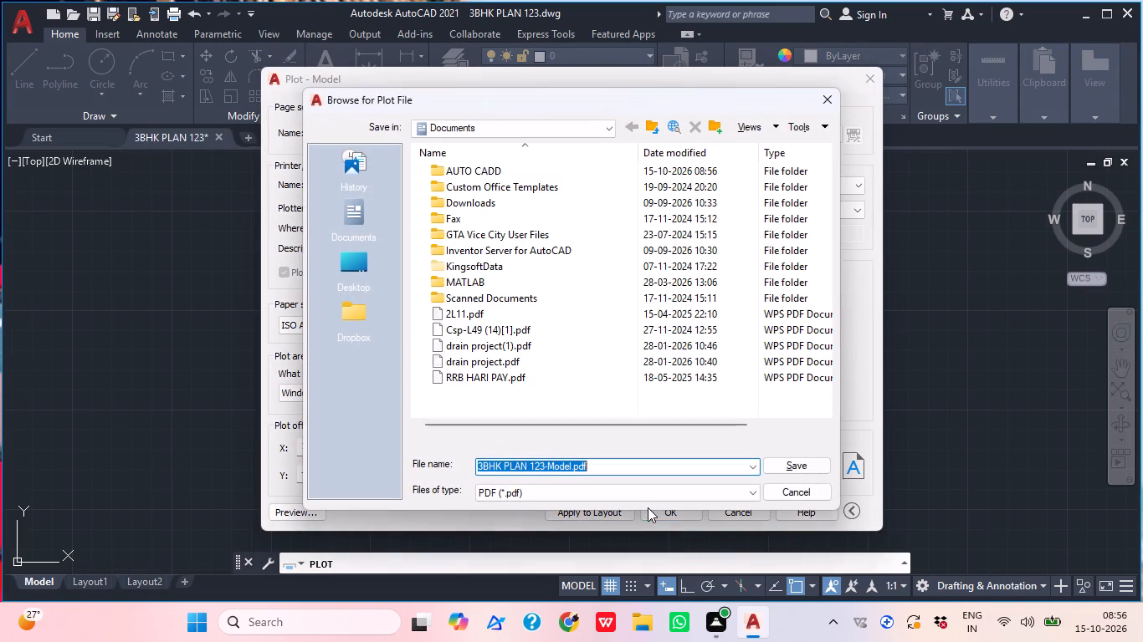
double_click(492, 175)
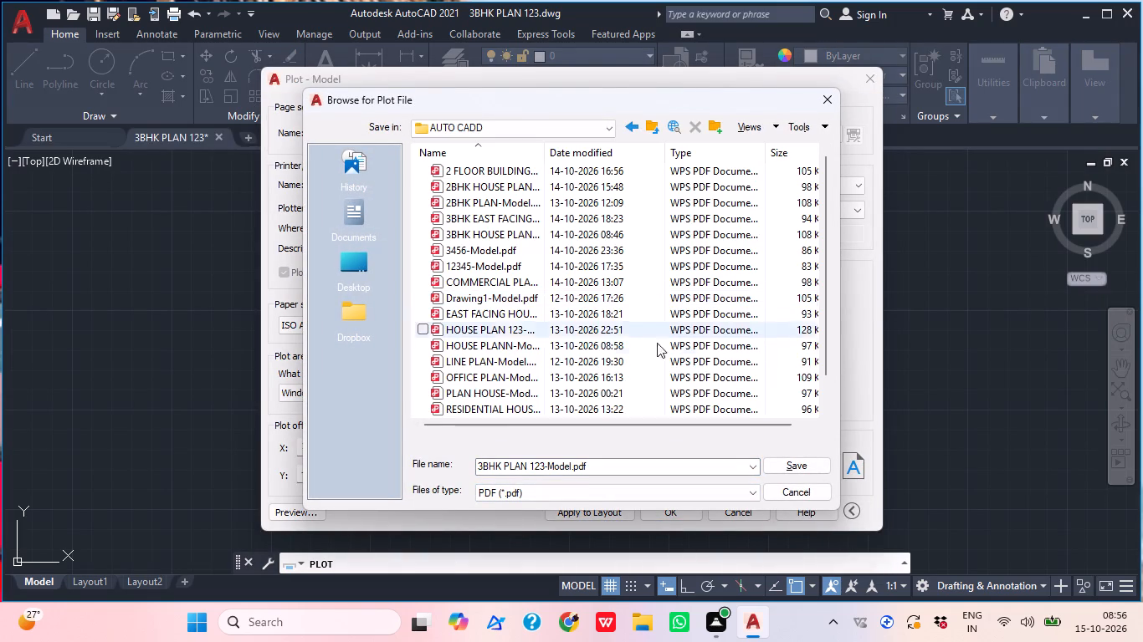
click(799, 467)
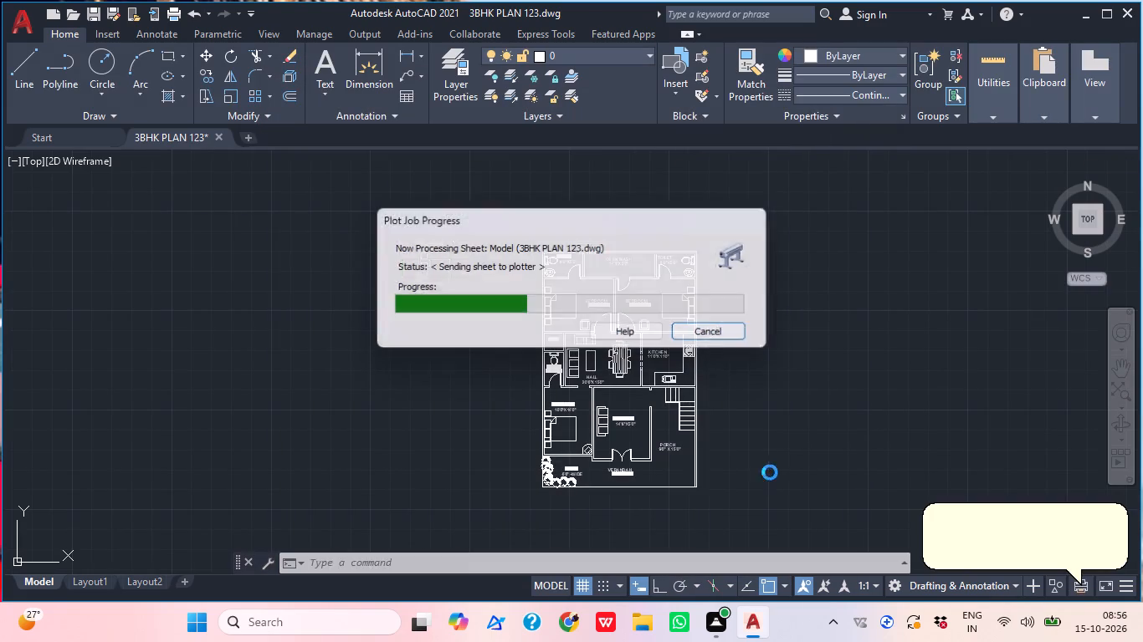